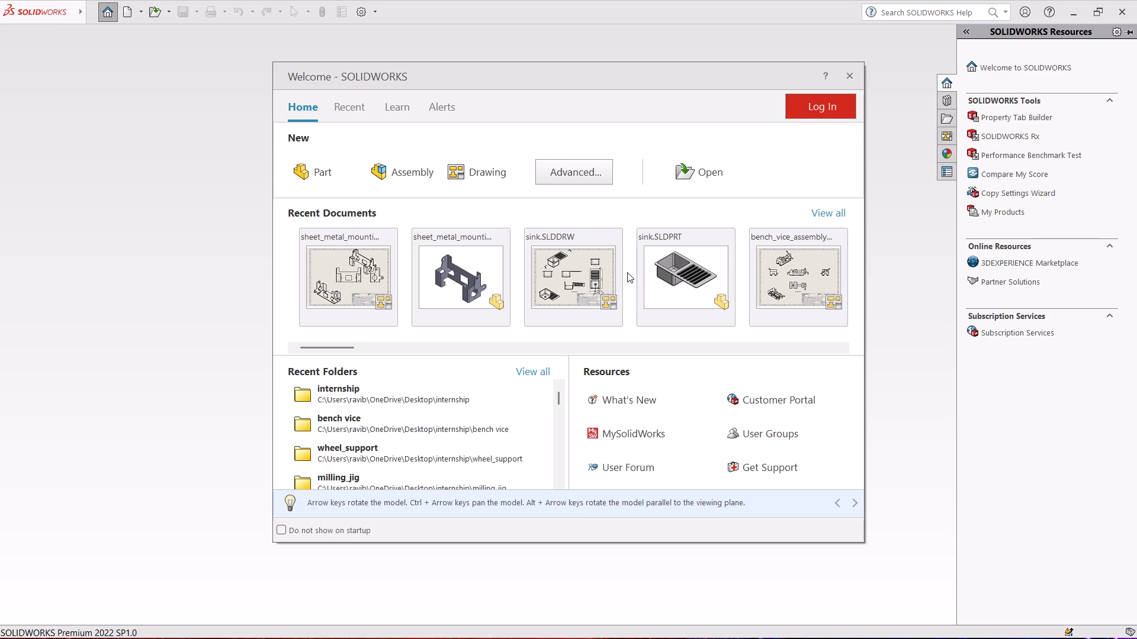
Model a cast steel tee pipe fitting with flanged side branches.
Create a new part document.
click(310, 171)
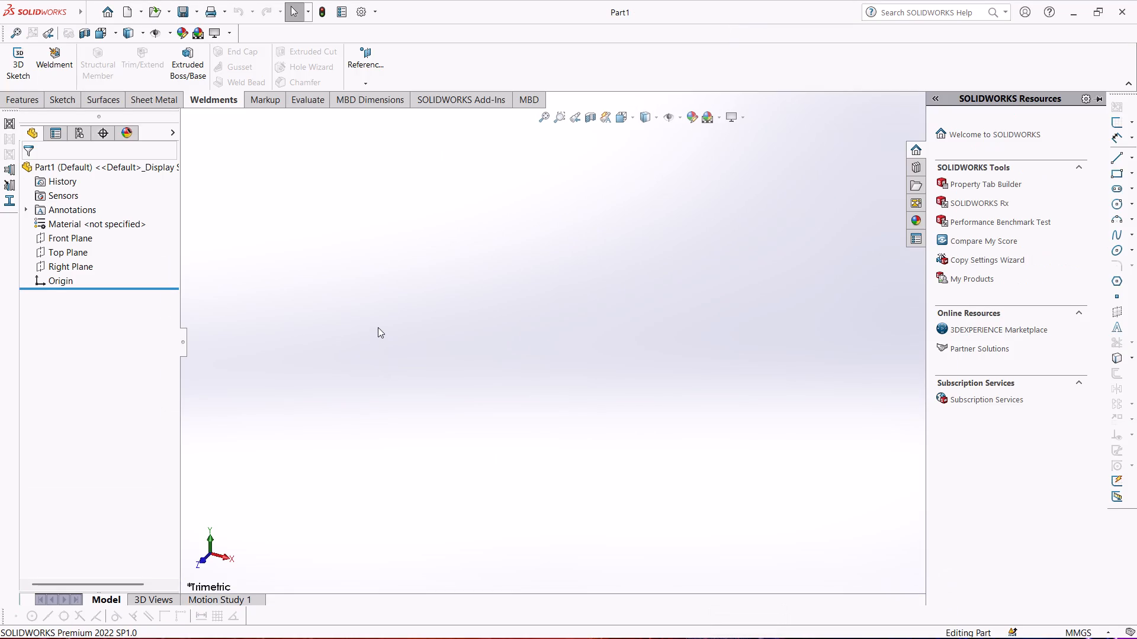
Shrink the SOLIDWORKS Resources pane fully to widen the graphics area.
drag(926, 117, 1078, 149)
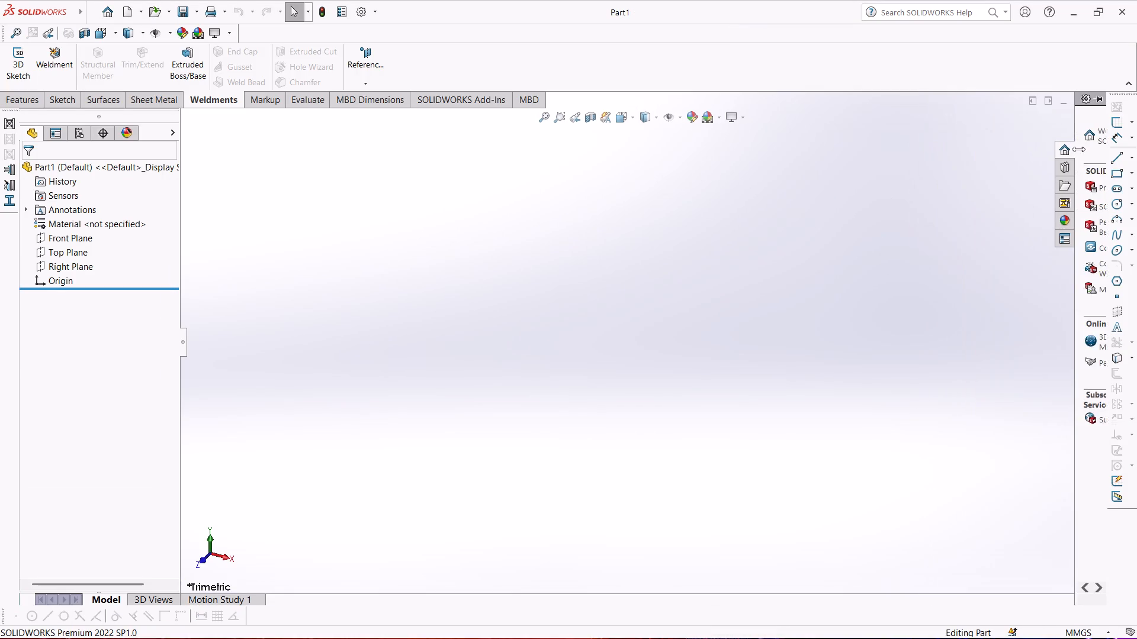
drag(1078, 149, 1086, 158)
click(584, 221)
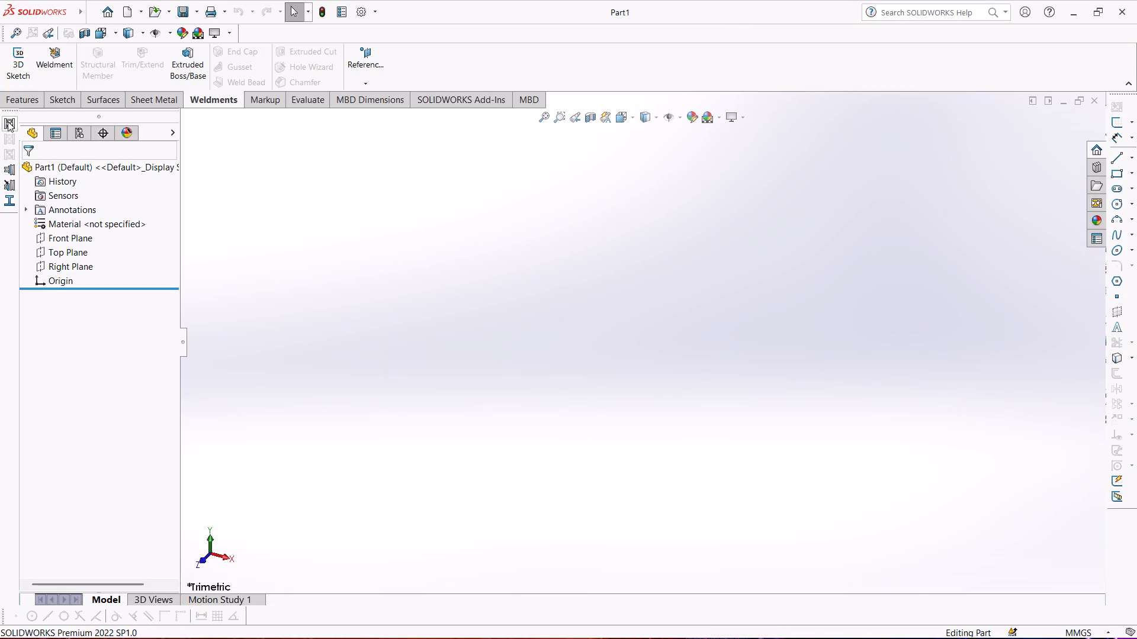
click(715, 312)
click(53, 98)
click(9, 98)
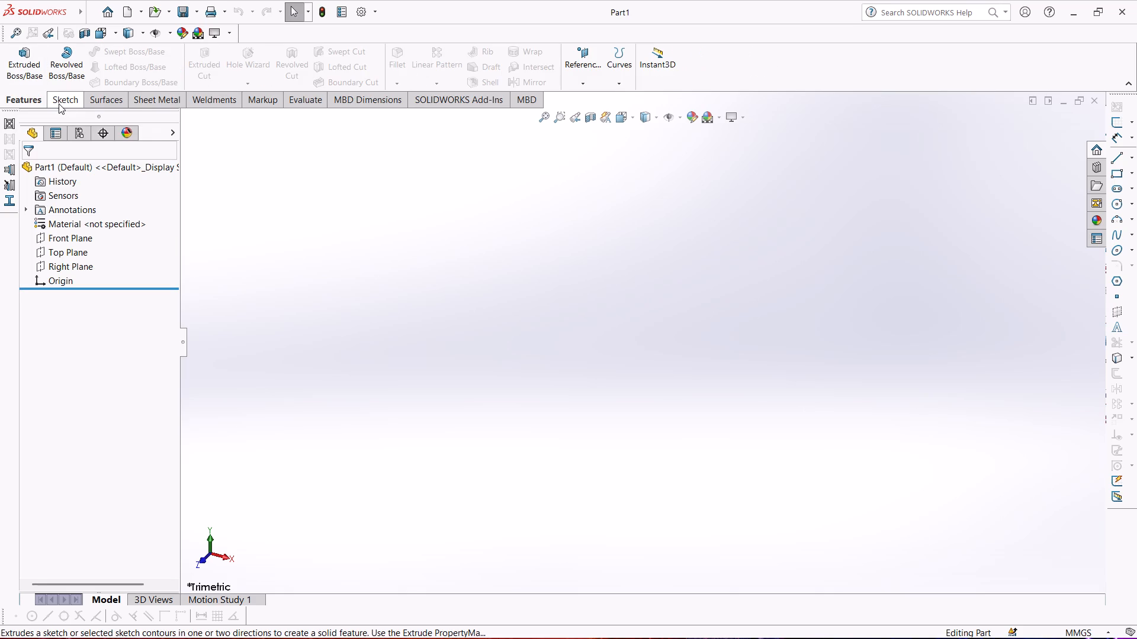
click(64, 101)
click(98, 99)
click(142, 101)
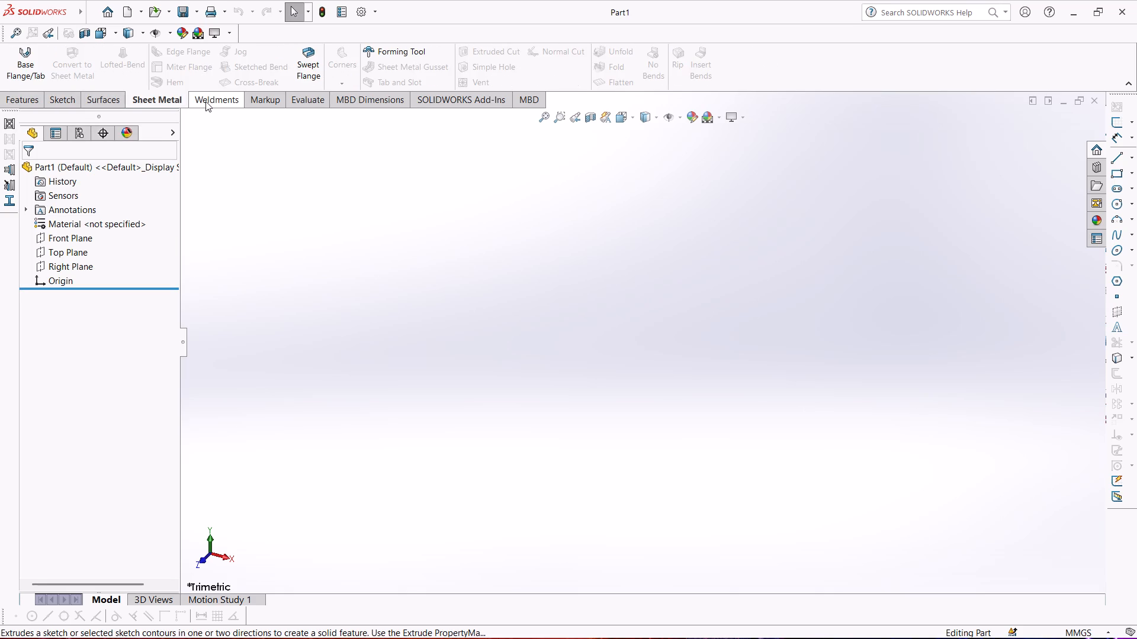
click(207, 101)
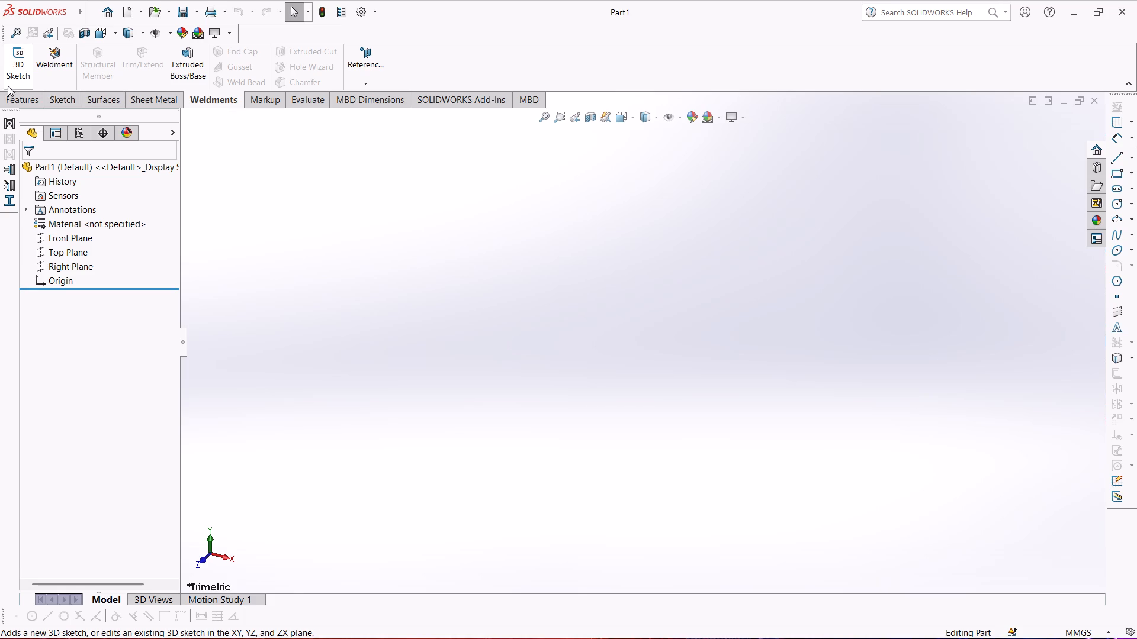
On the Top Plane, sketch a center rectangle about 128 mm by 69 mm centred on the origin.
click(75, 97)
click(2, 70)
click(15, 66)
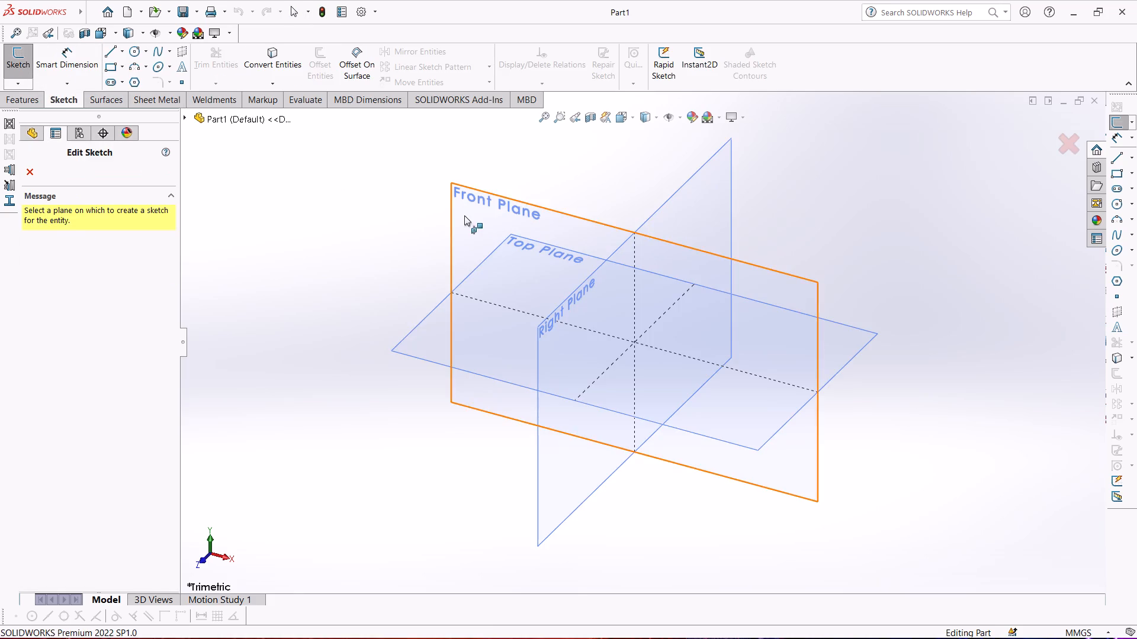
click(549, 218)
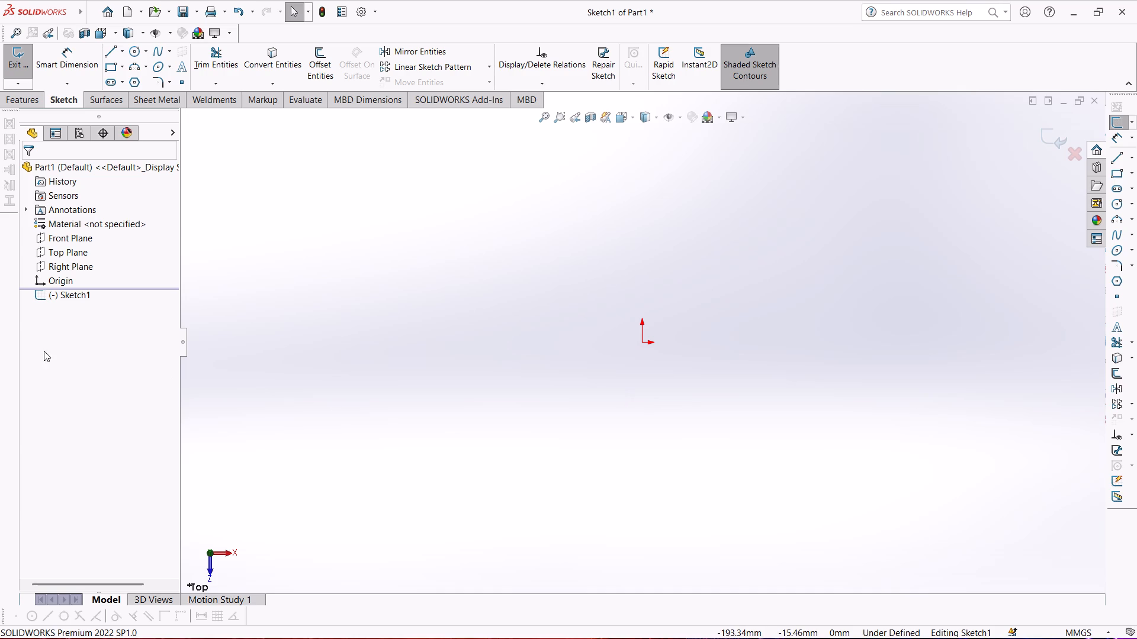
click(121, 69)
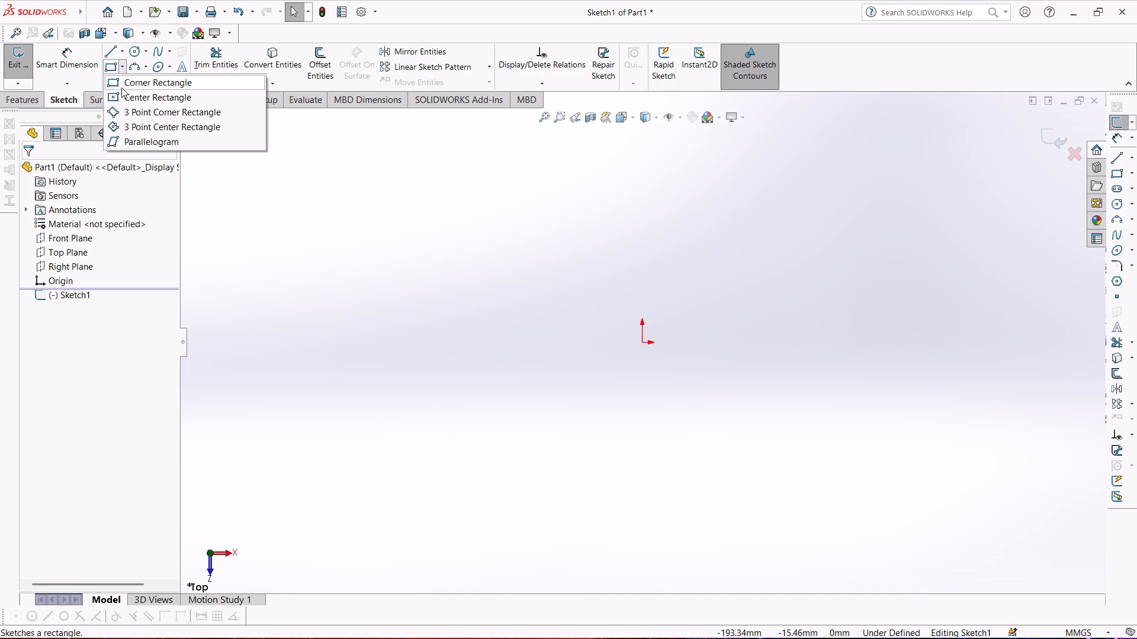
click(121, 95)
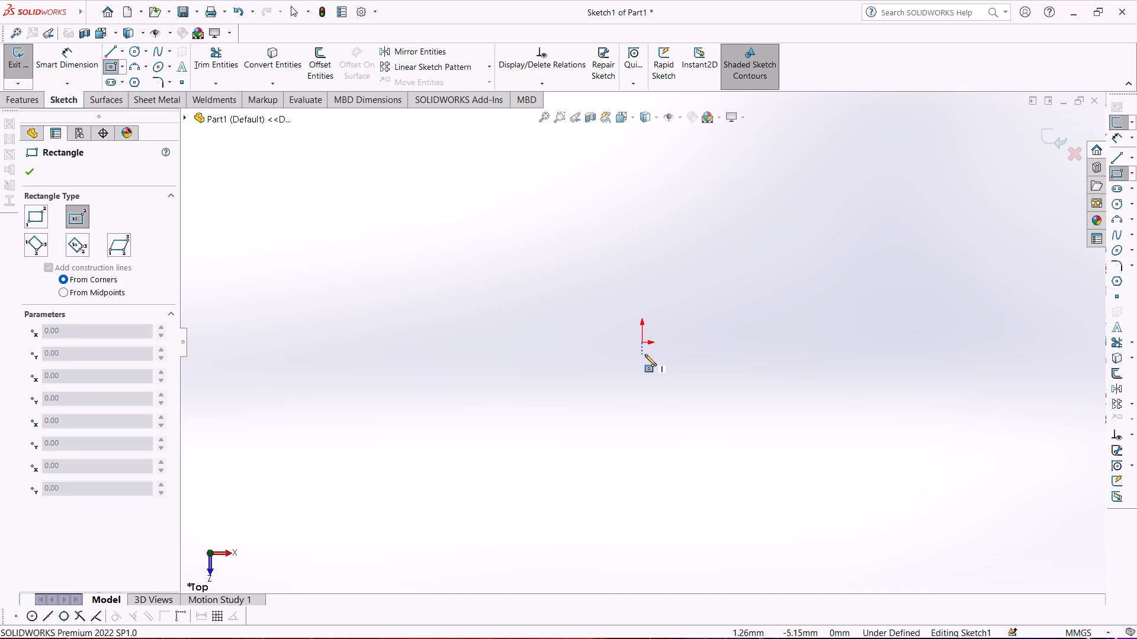
click(641, 342)
click(793, 424)
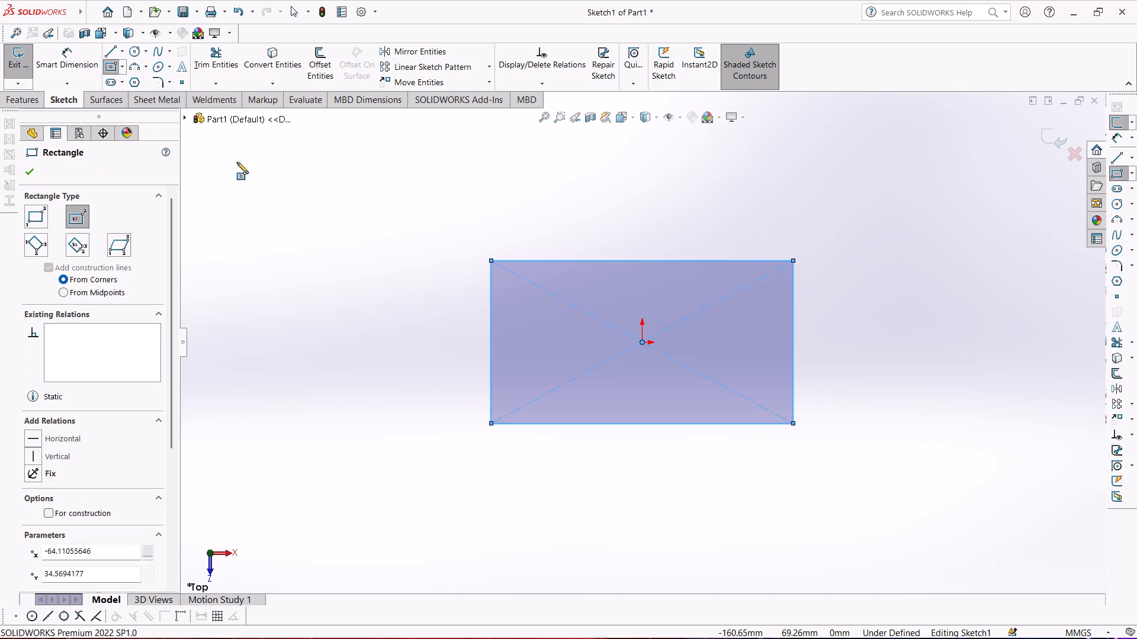
Dimension the rectangle's upper horizontal edge to 180 mm.
drag(54, 59, 63, 69)
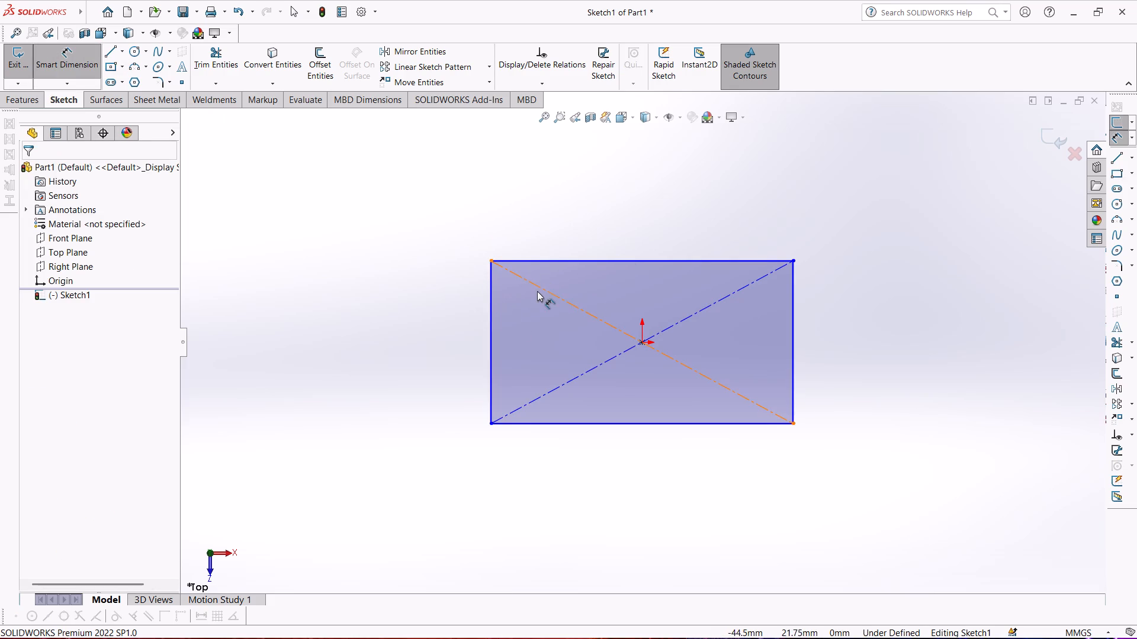
click(574, 256)
click(570, 189)
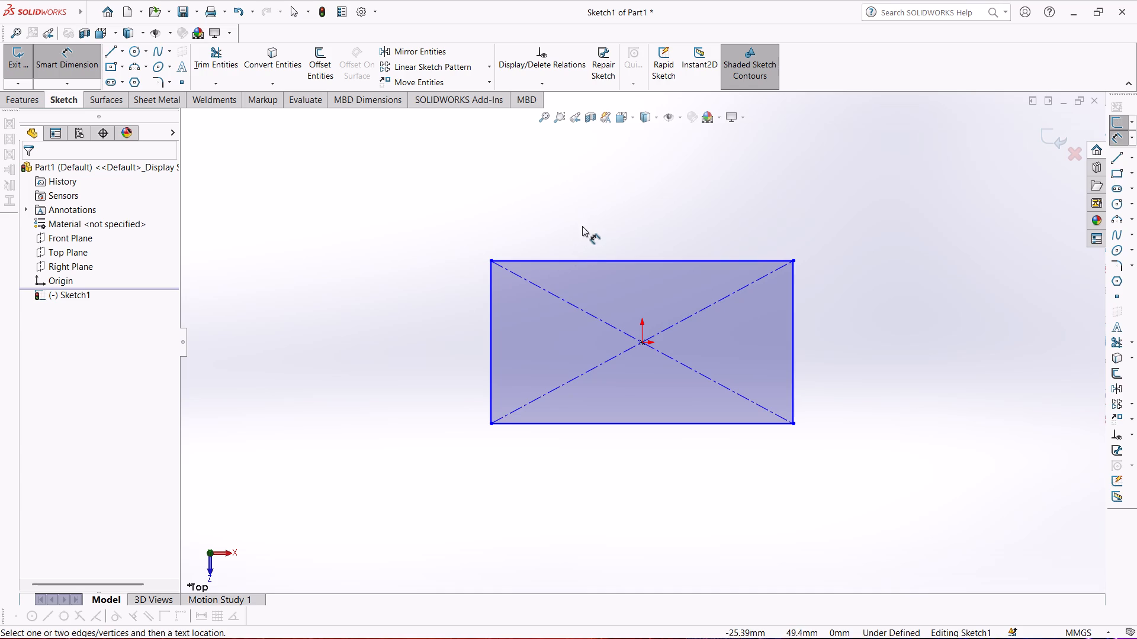
click(588, 261)
click(579, 222)
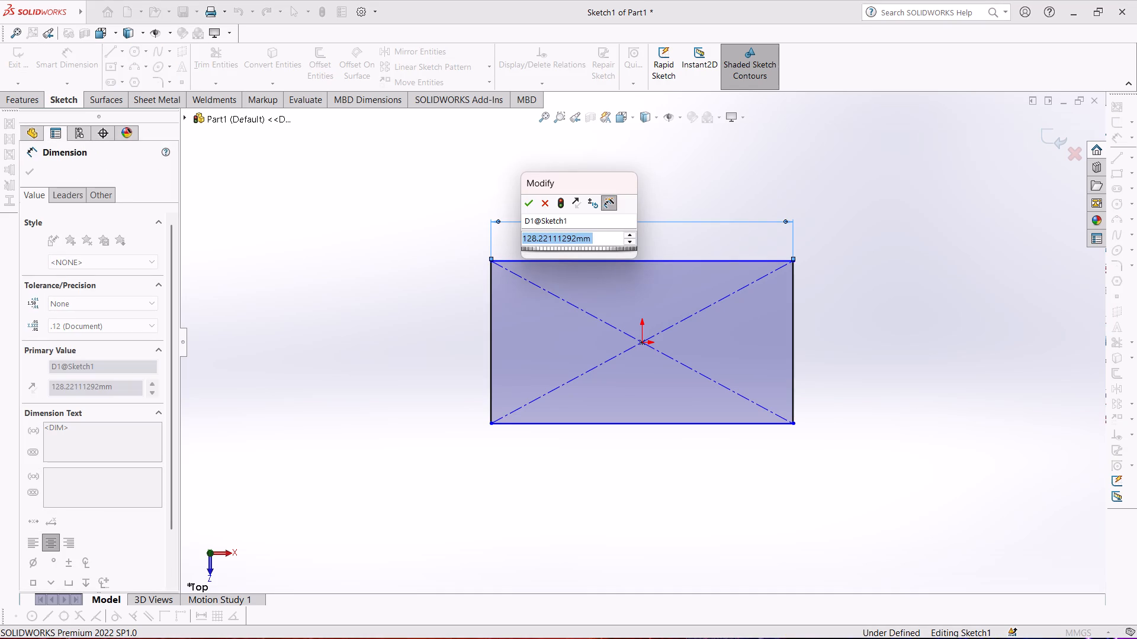
key(1)
key(8)
key(0)
key(Return)
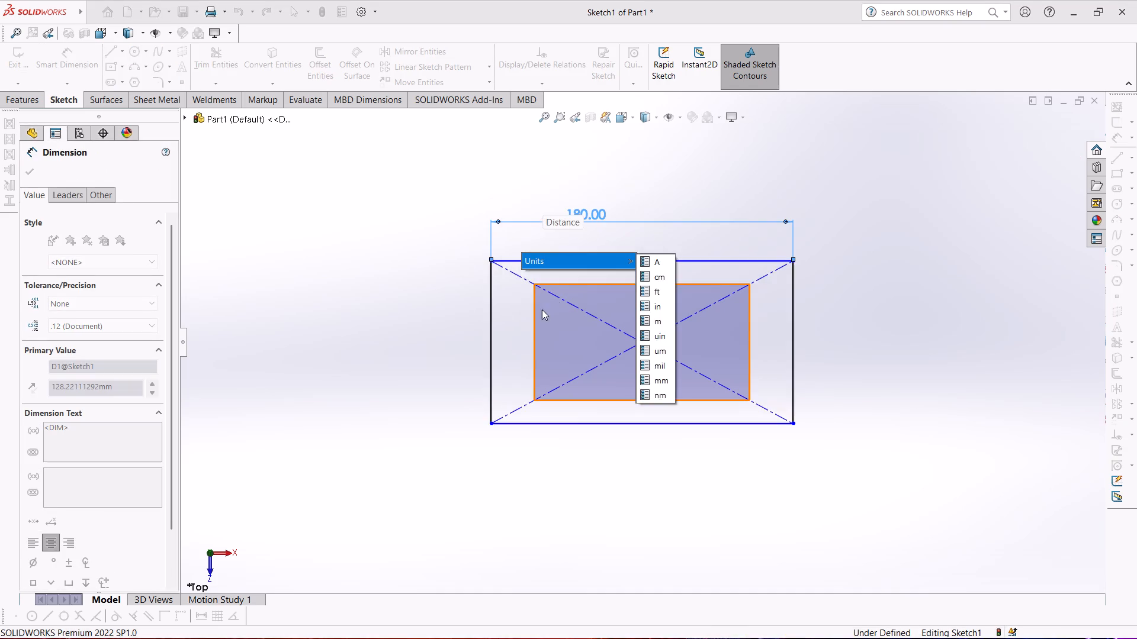
Dimension the rectangle's vertical side to 120 mm.
click(493, 309)
click(444, 305)
key(1)
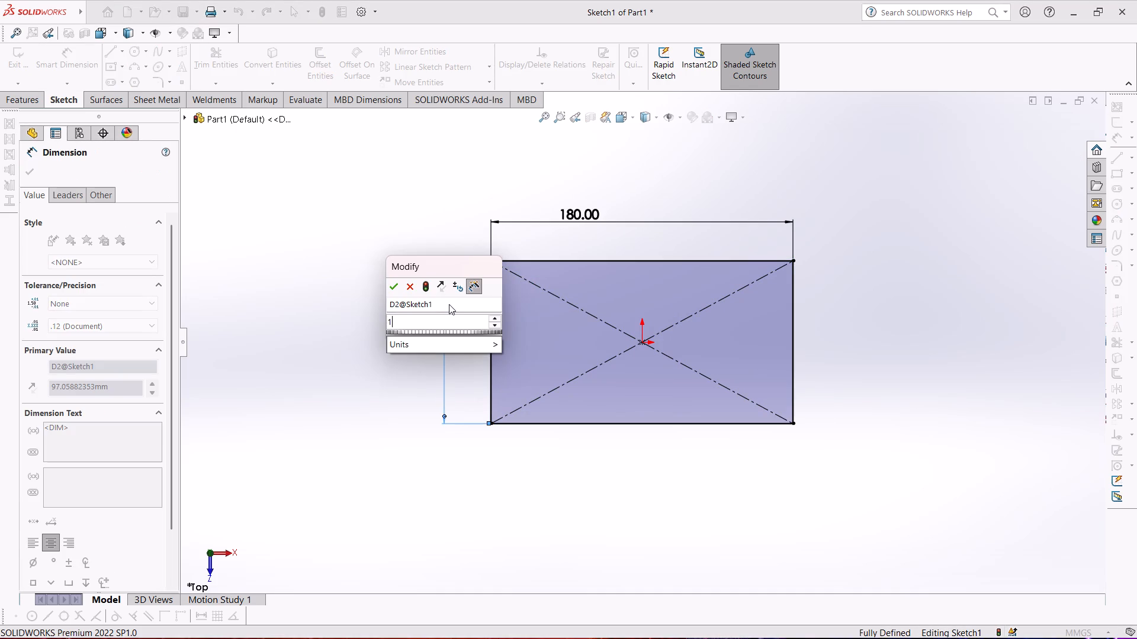
text(20)
key(Return)
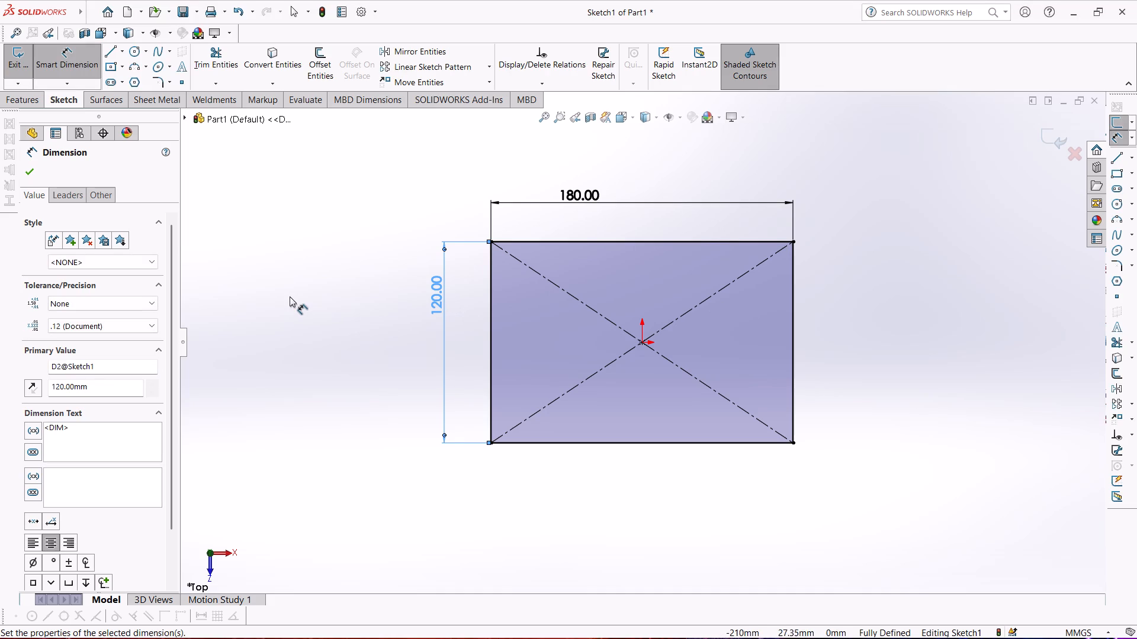
click(290, 296)
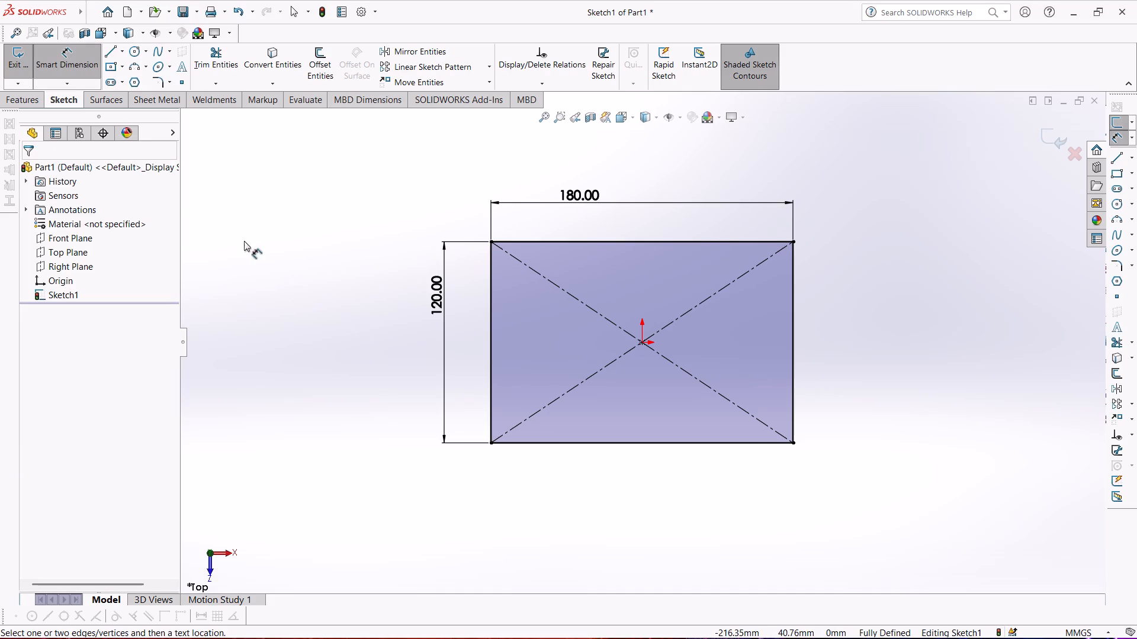
Round all four corners of the rectangle with 30 mm sketch fillets.
click(156, 76)
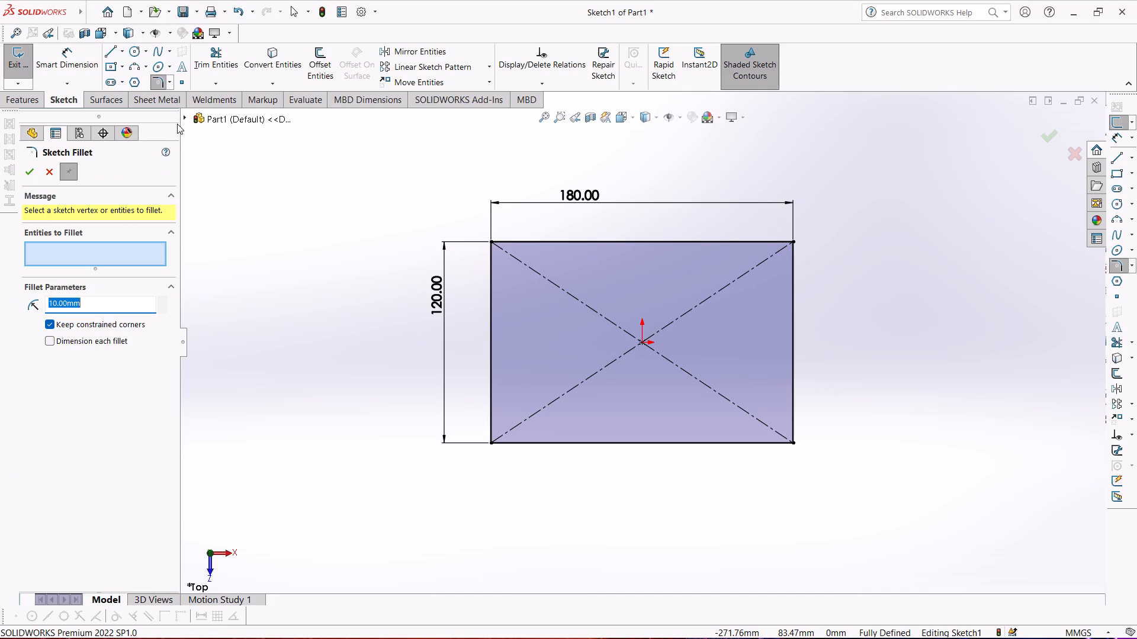
text(30)
key(Return)
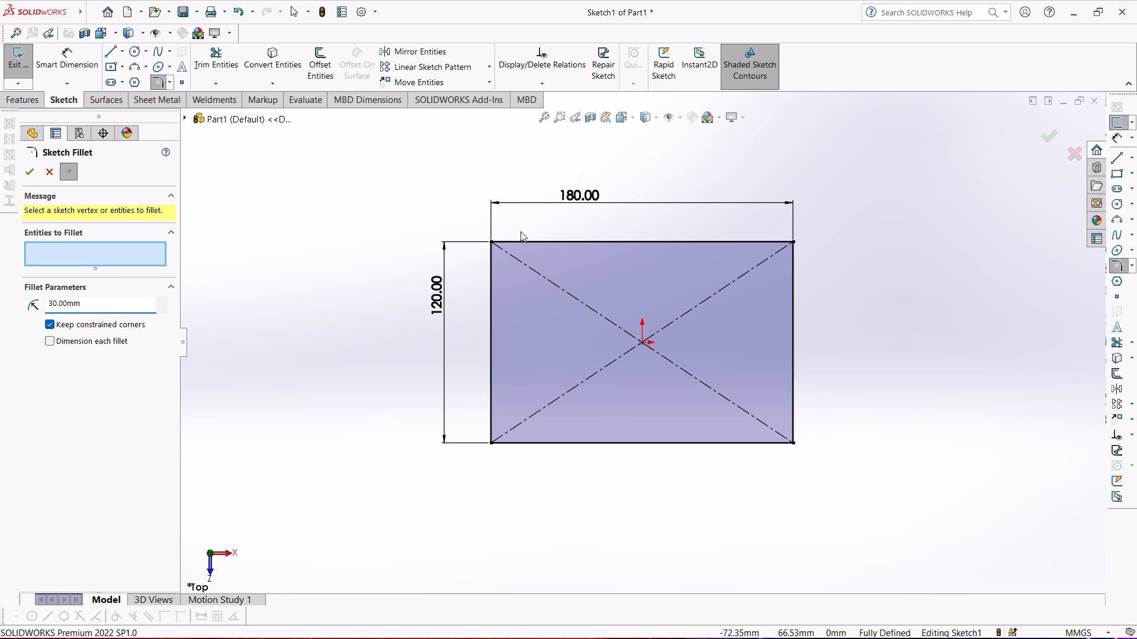
click(493, 241)
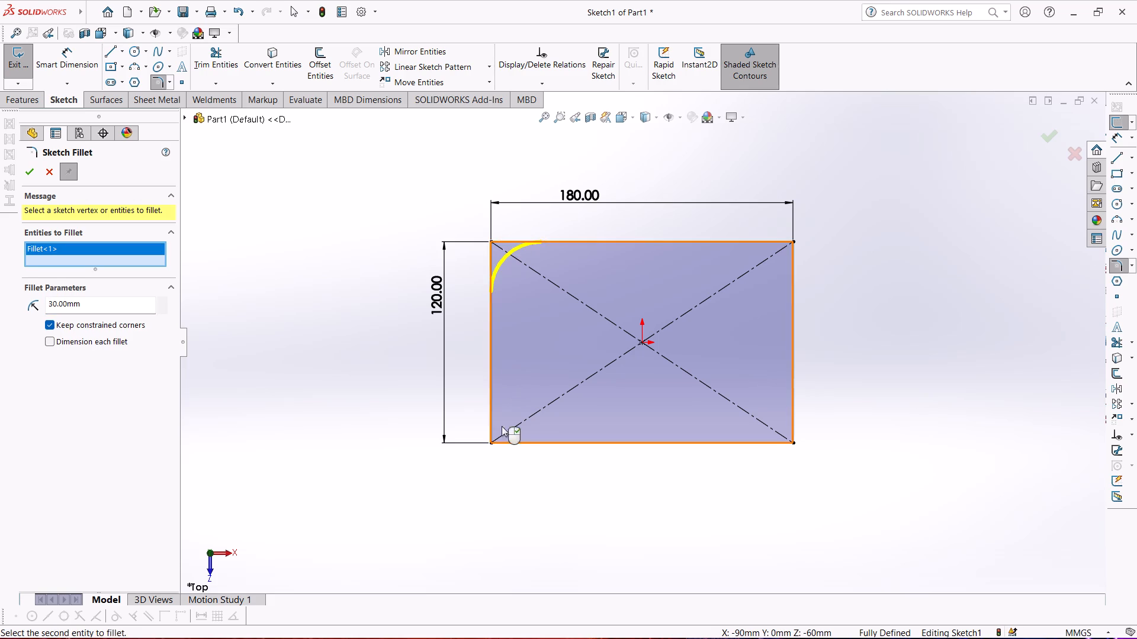
click(491, 440)
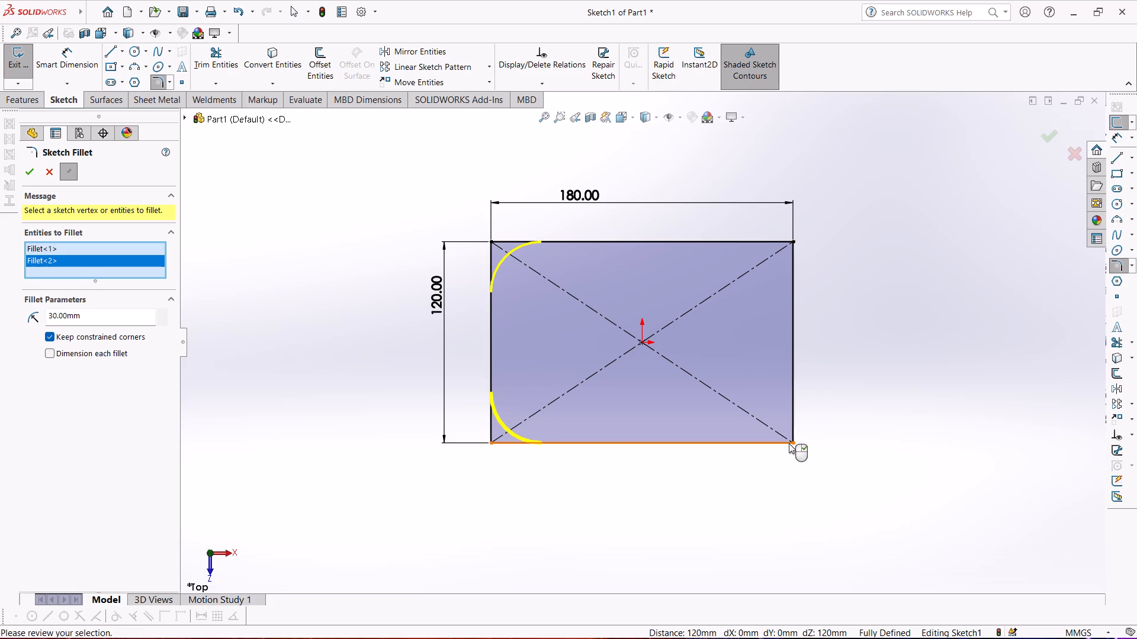
click(789, 443)
click(791, 430)
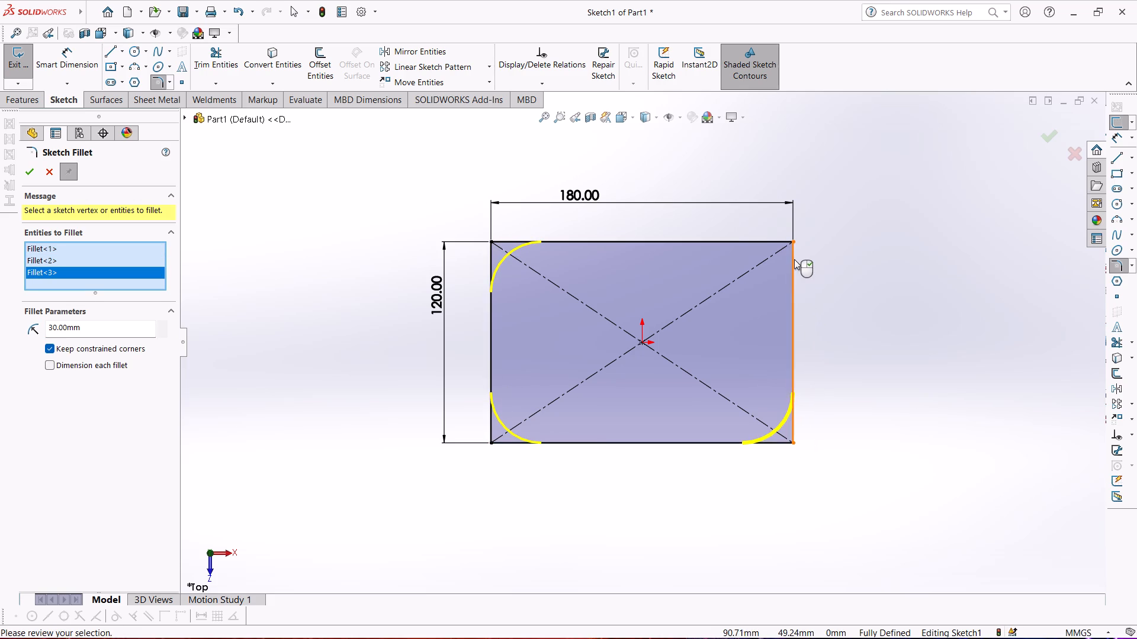
click(794, 240)
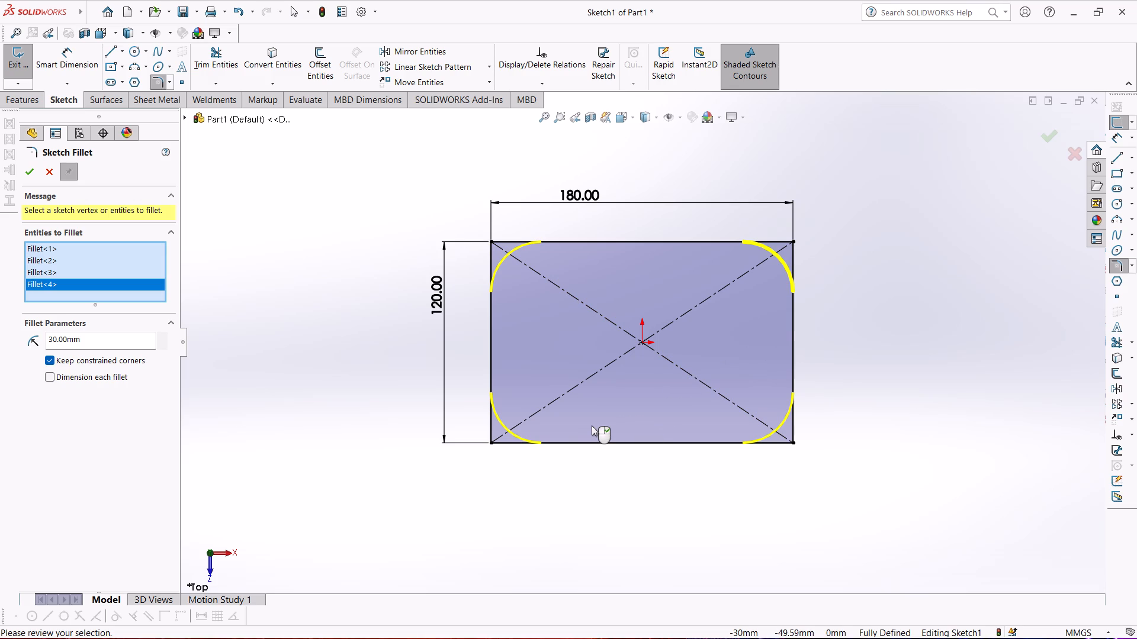
click(33, 174)
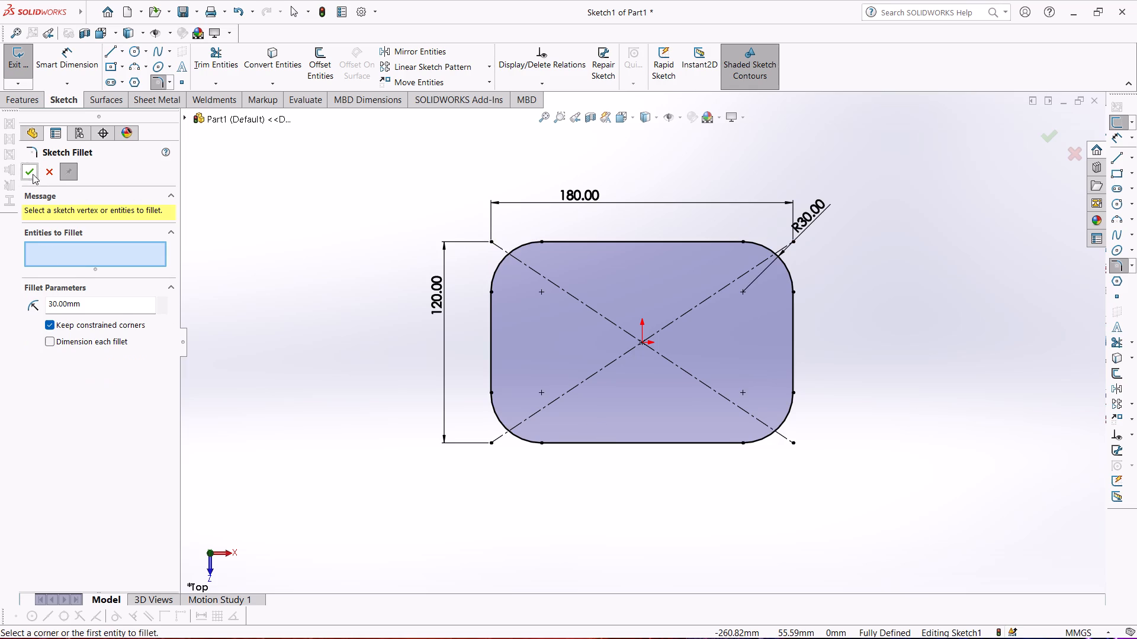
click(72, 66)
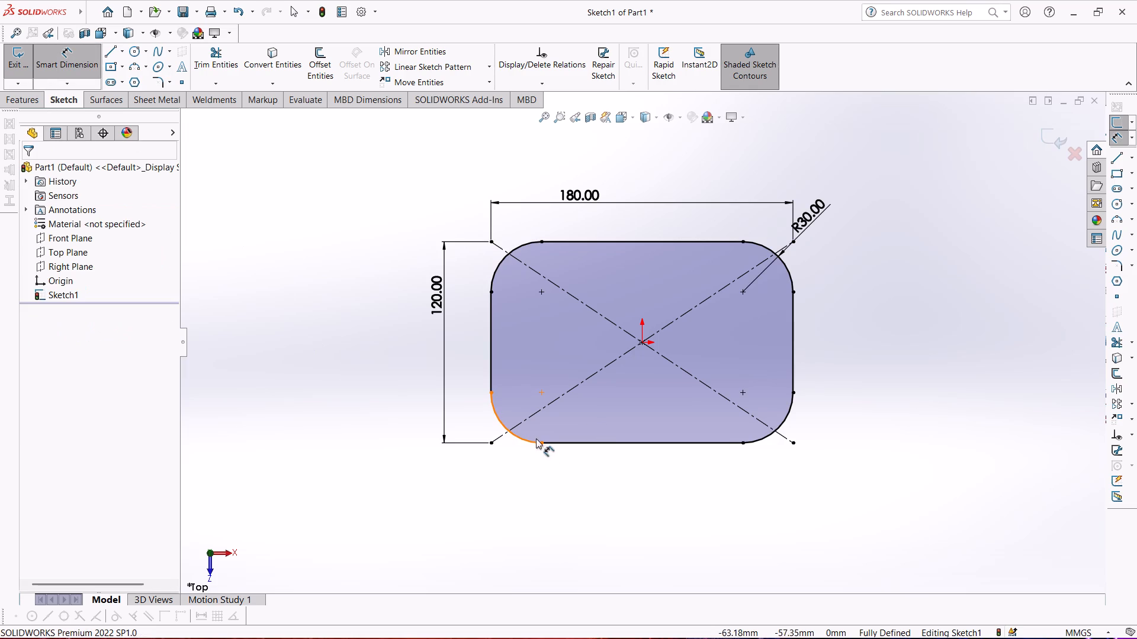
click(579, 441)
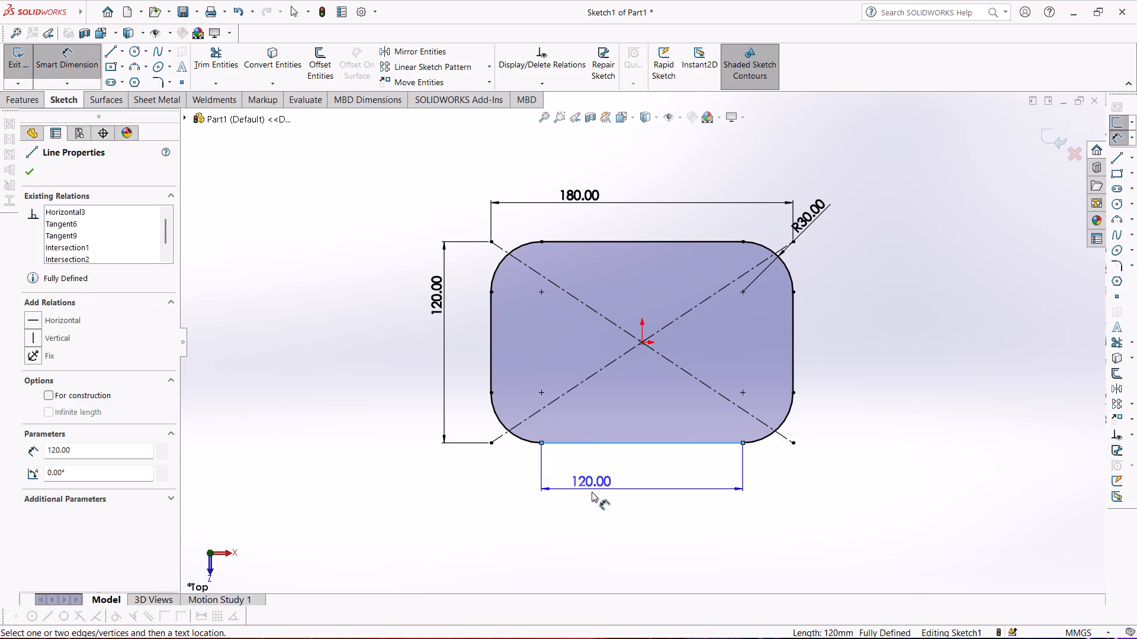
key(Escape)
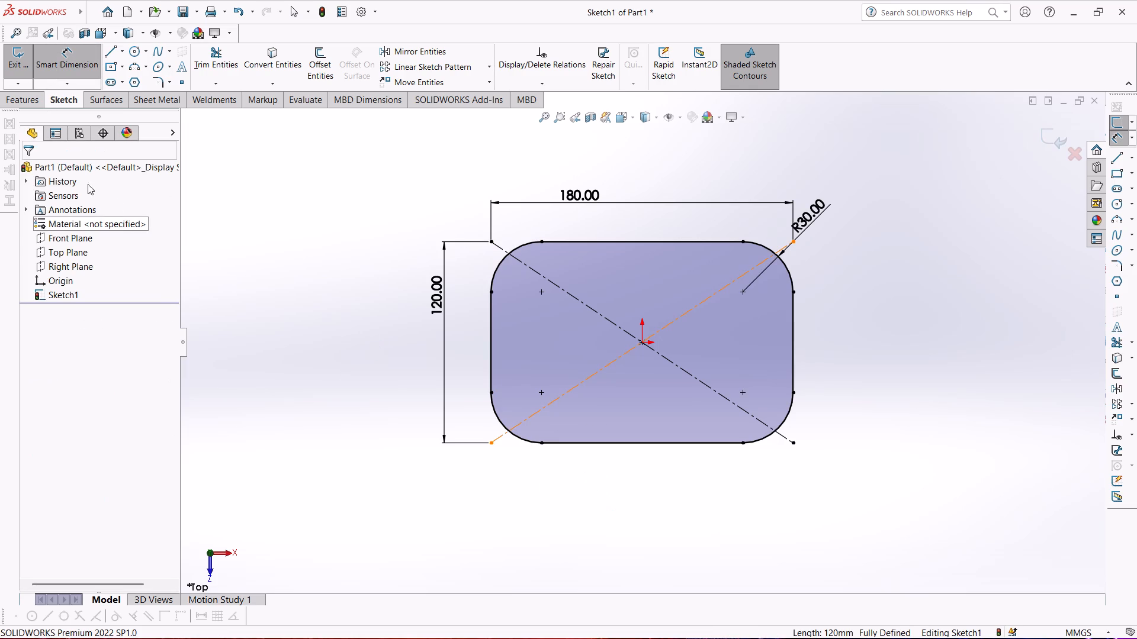
Exit the sketch and extrude the rounded rectangle upward as a 30 mm blind boss.
click(9, 59)
click(13, 97)
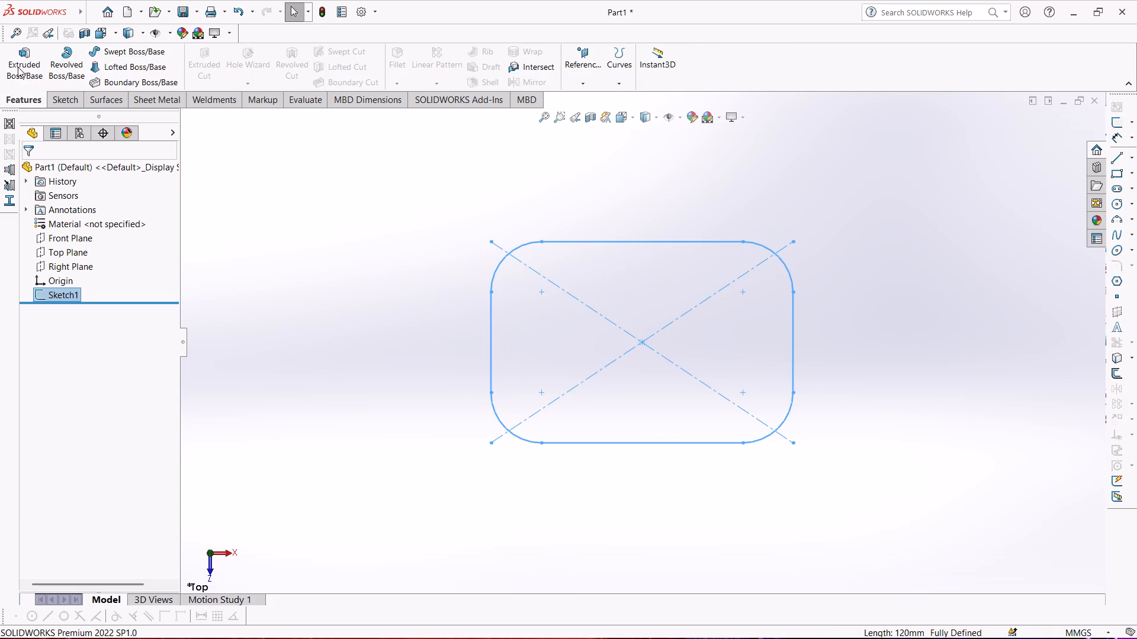
click(18, 67)
middle_drag(278, 324, 263, 227)
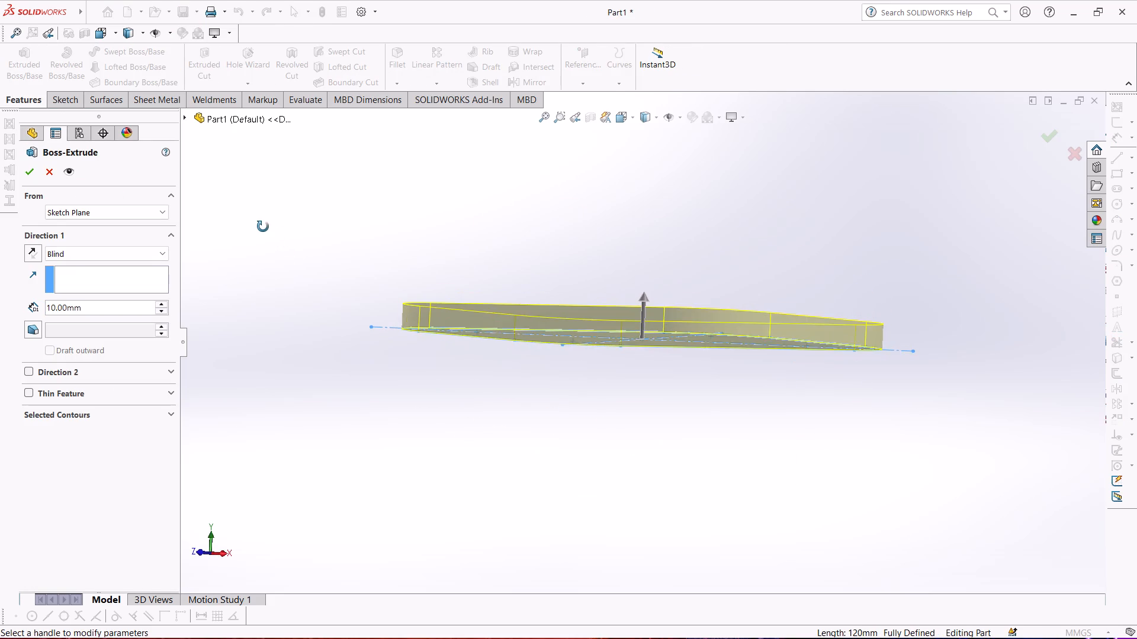
middle_drag(263, 227, 213, 259)
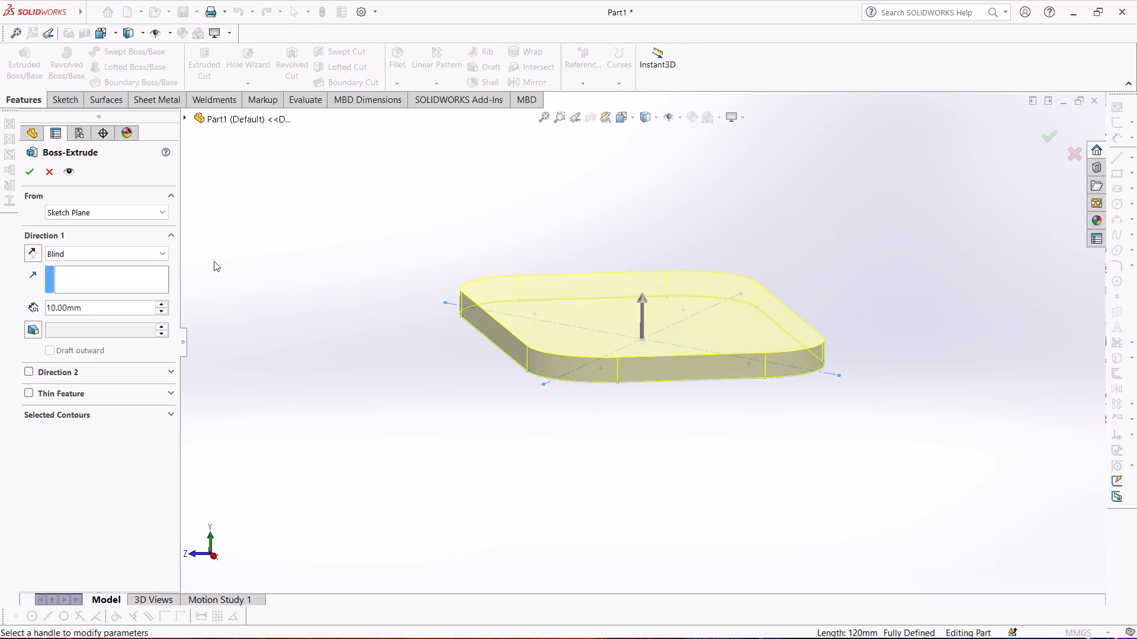
double_click(163, 302)
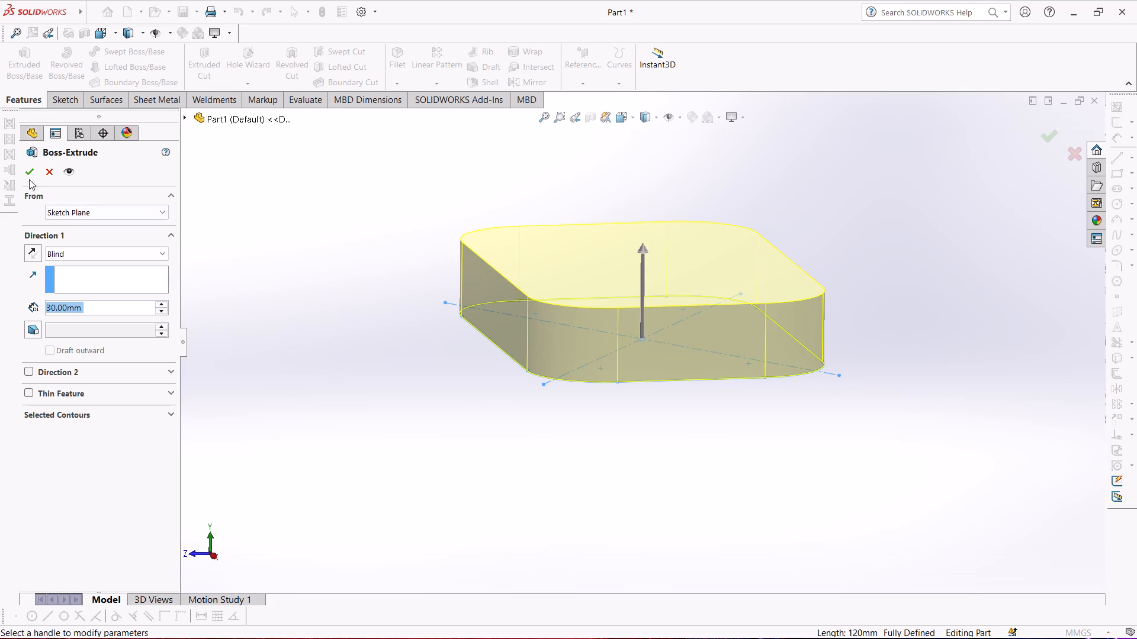
click(25, 172)
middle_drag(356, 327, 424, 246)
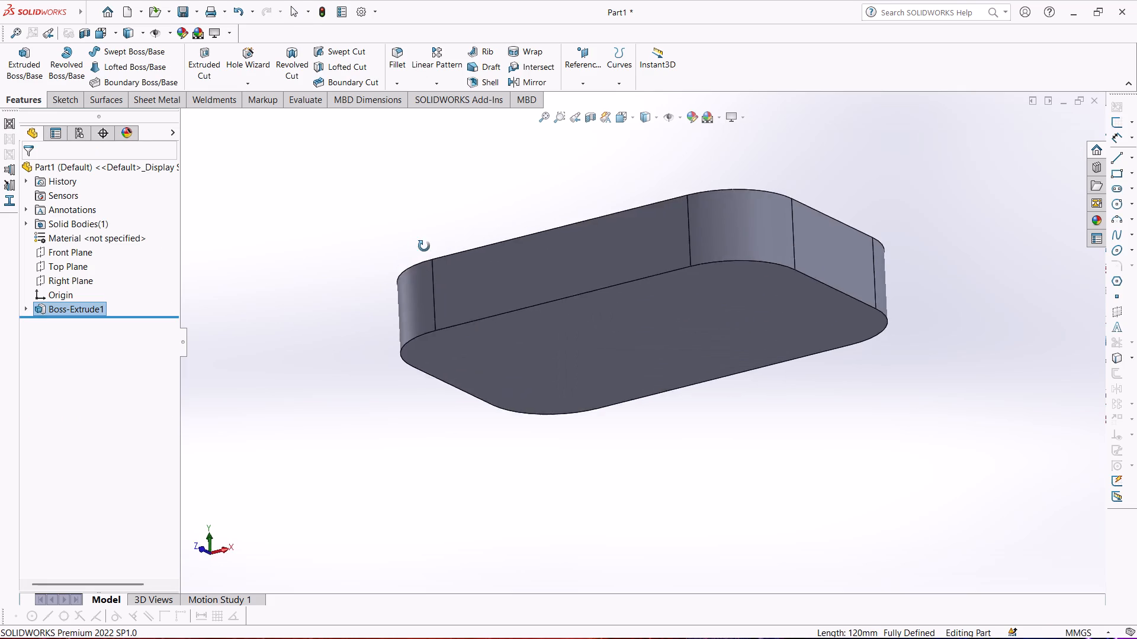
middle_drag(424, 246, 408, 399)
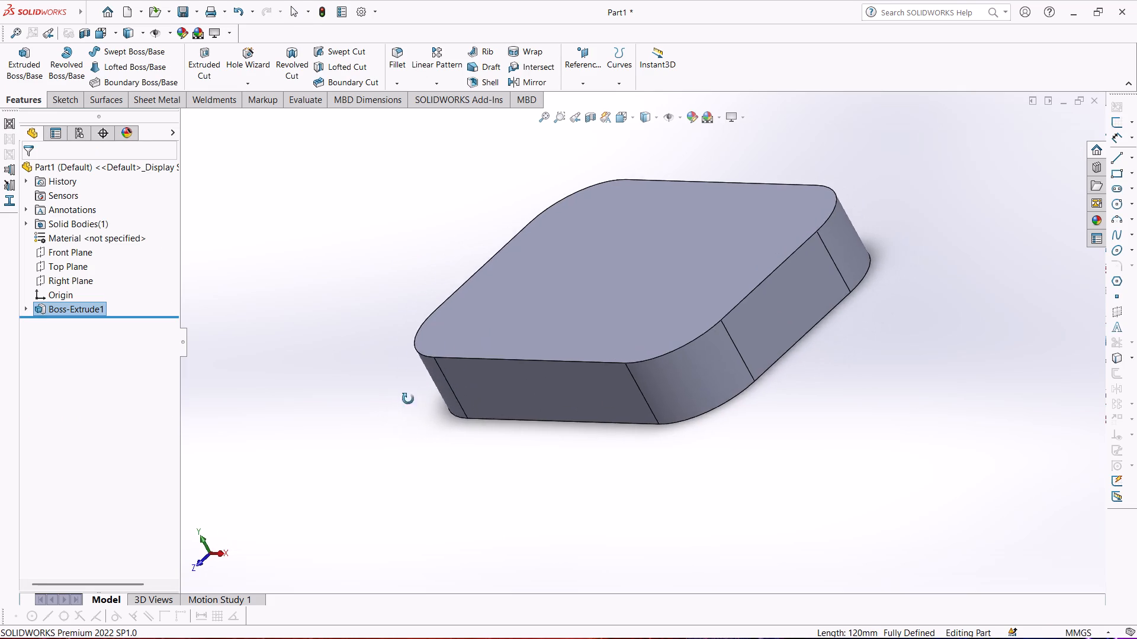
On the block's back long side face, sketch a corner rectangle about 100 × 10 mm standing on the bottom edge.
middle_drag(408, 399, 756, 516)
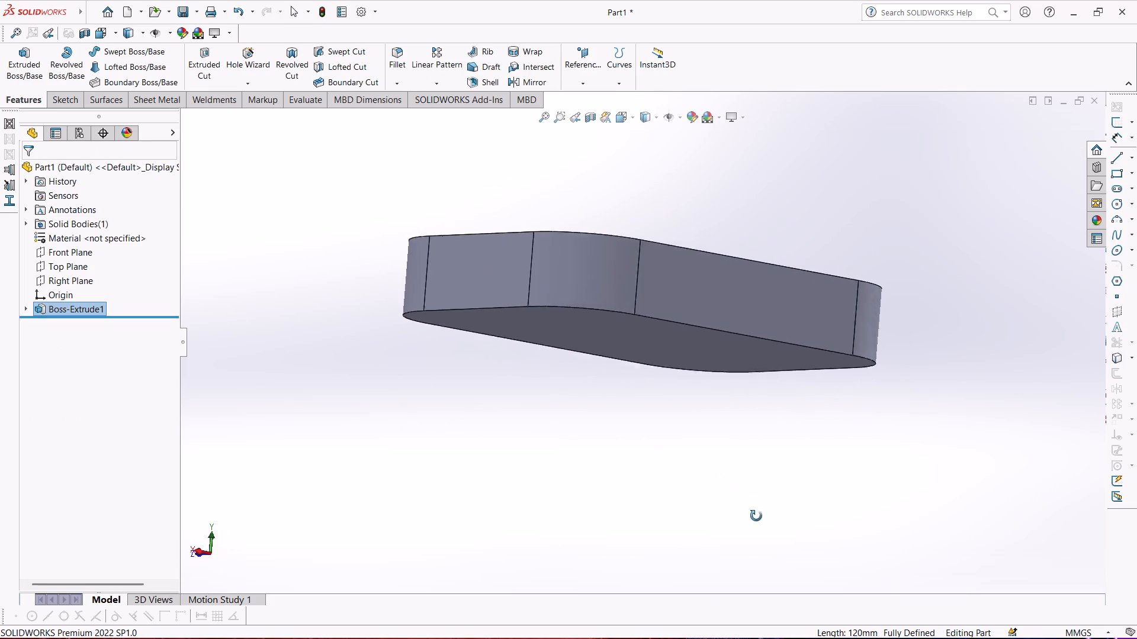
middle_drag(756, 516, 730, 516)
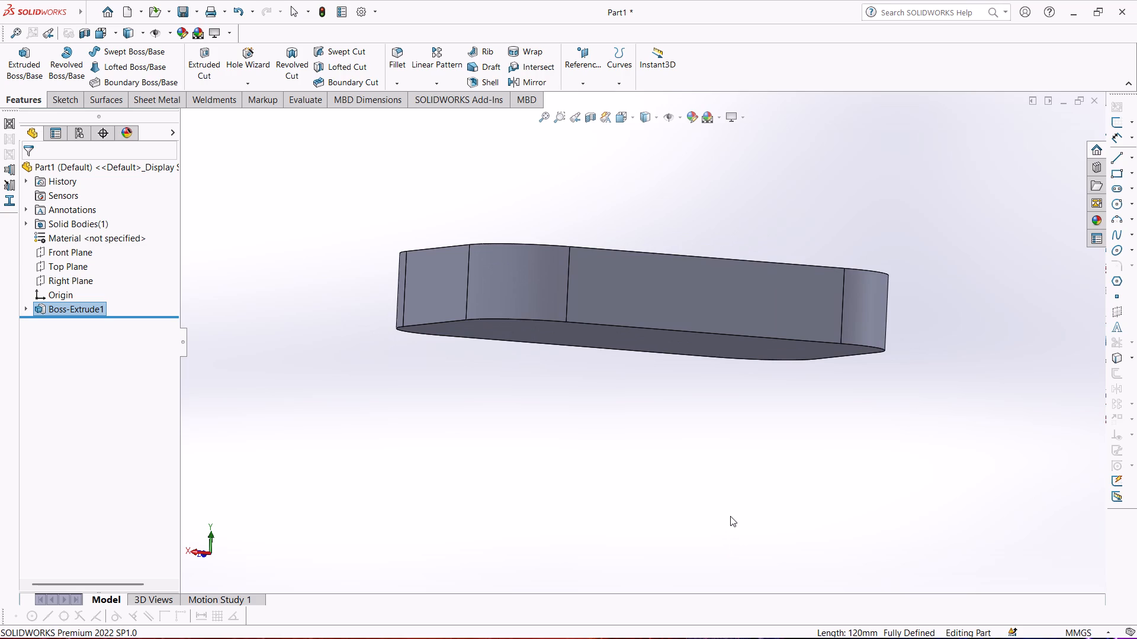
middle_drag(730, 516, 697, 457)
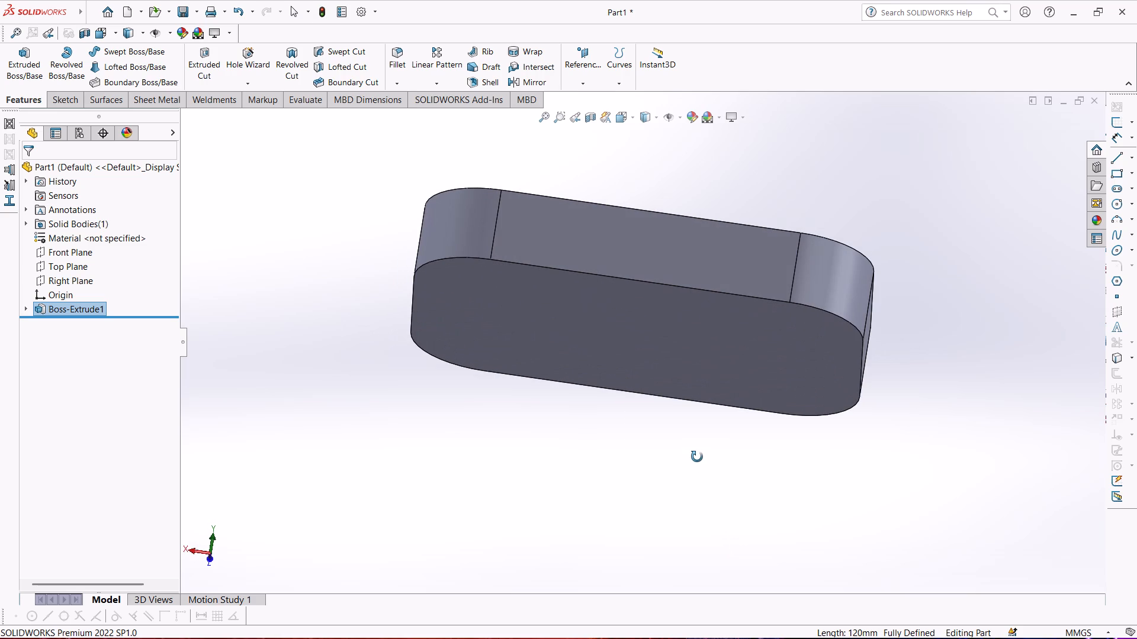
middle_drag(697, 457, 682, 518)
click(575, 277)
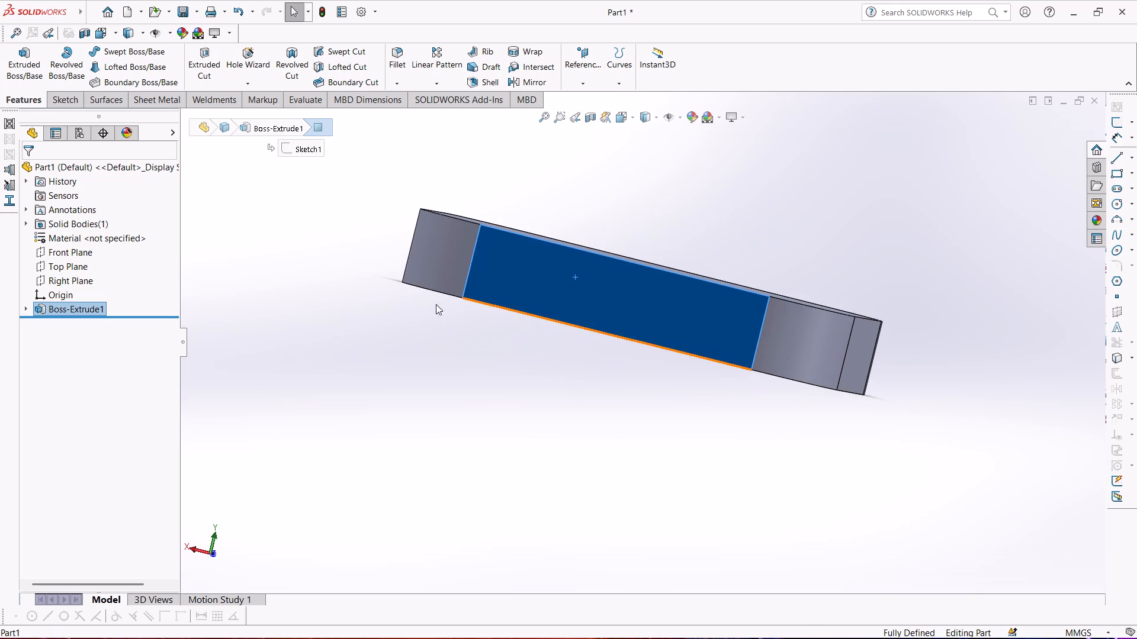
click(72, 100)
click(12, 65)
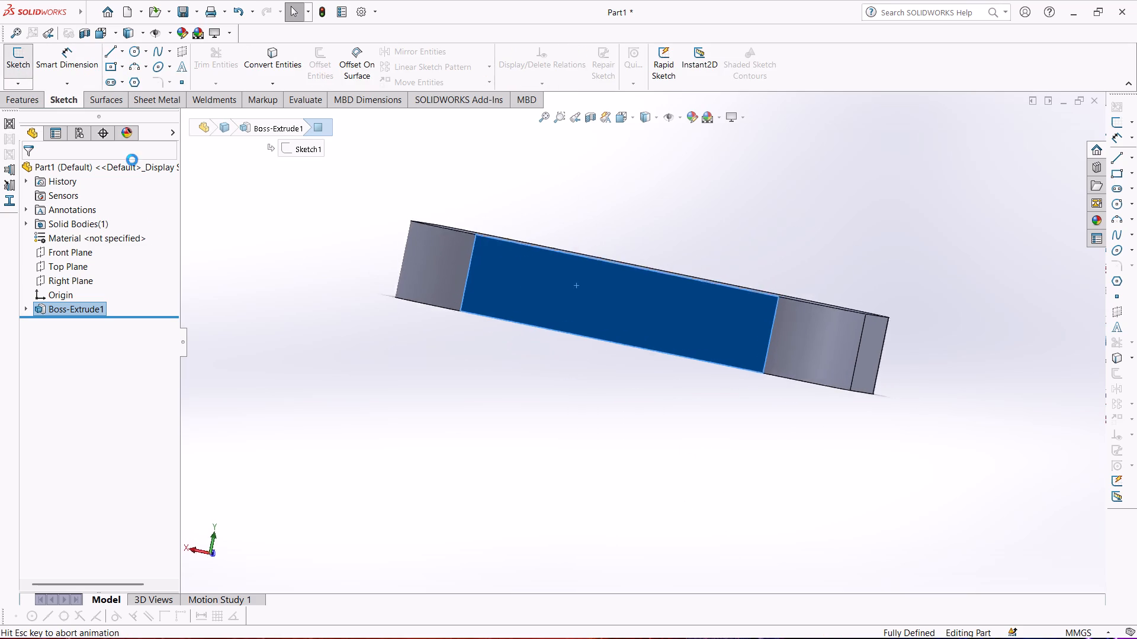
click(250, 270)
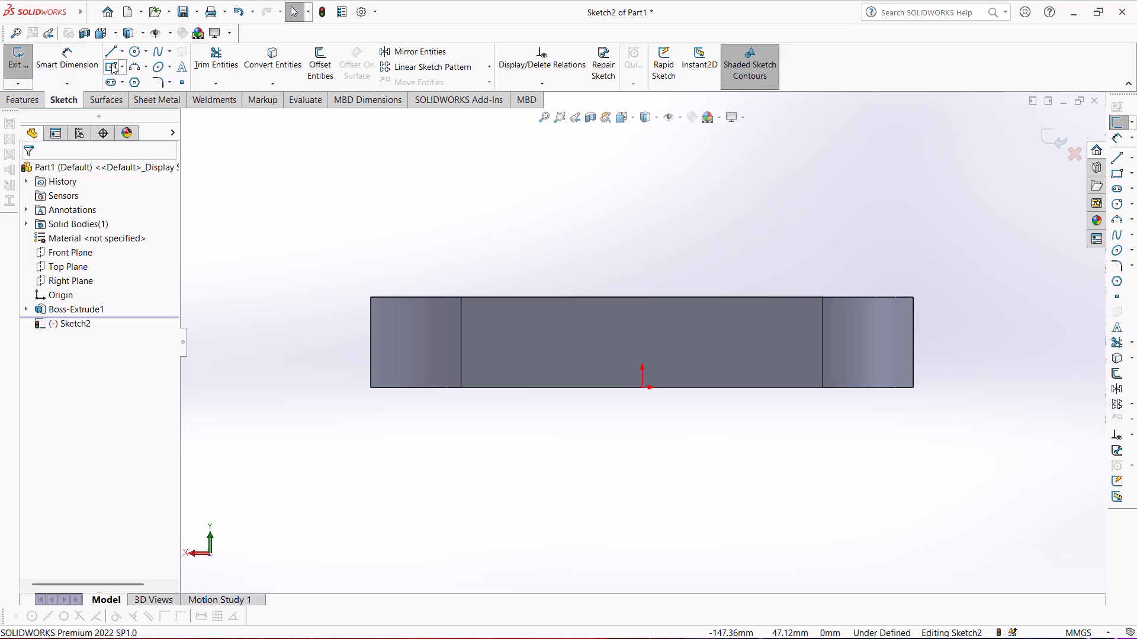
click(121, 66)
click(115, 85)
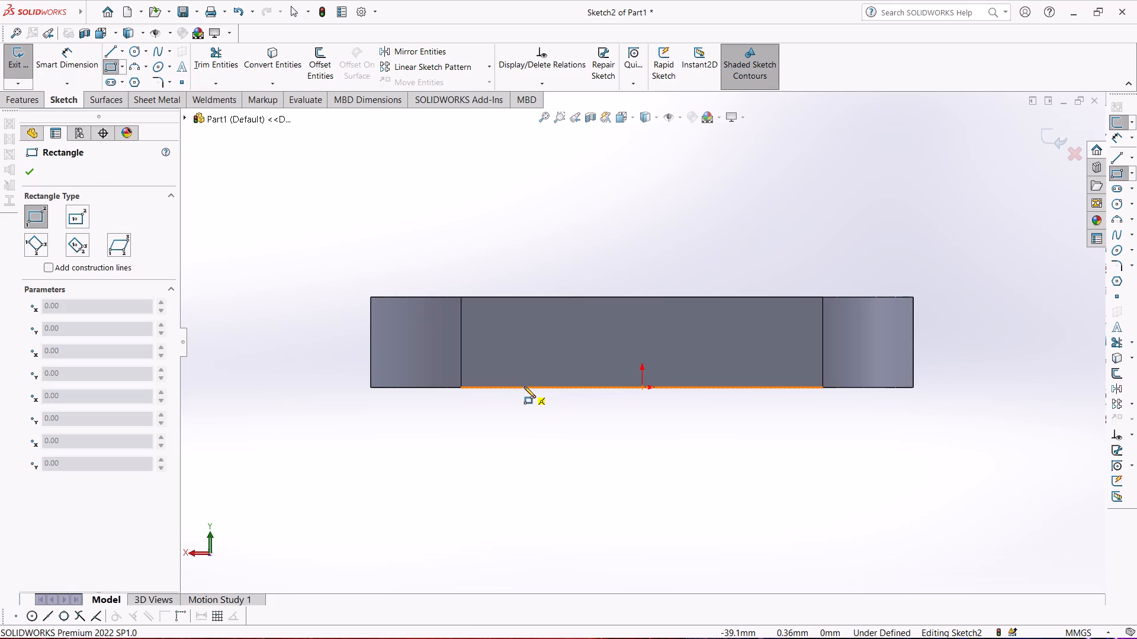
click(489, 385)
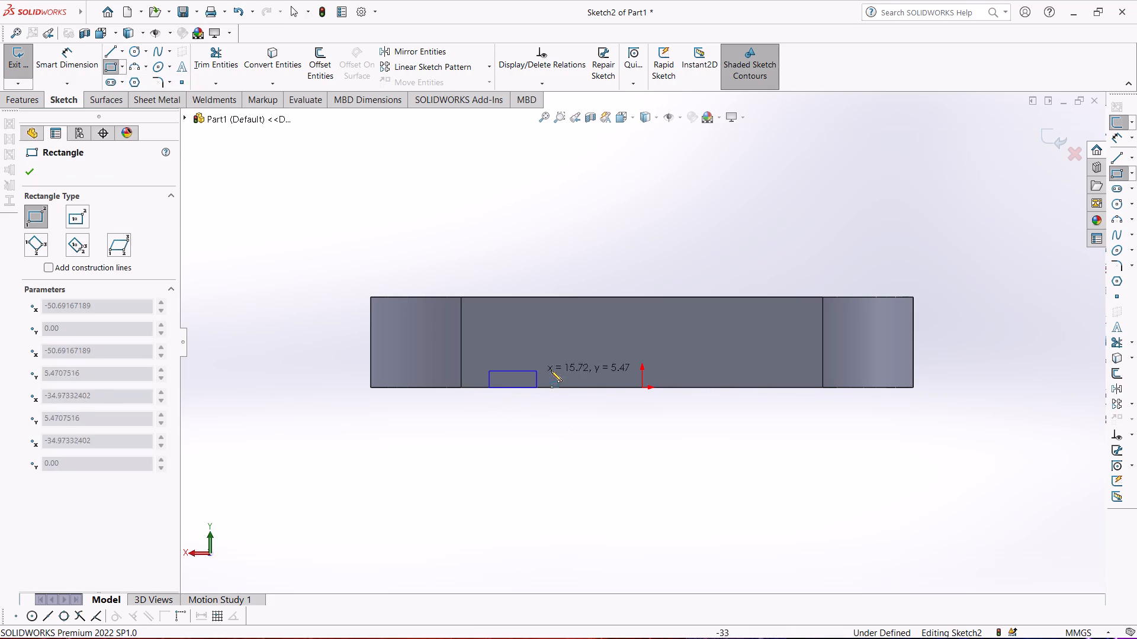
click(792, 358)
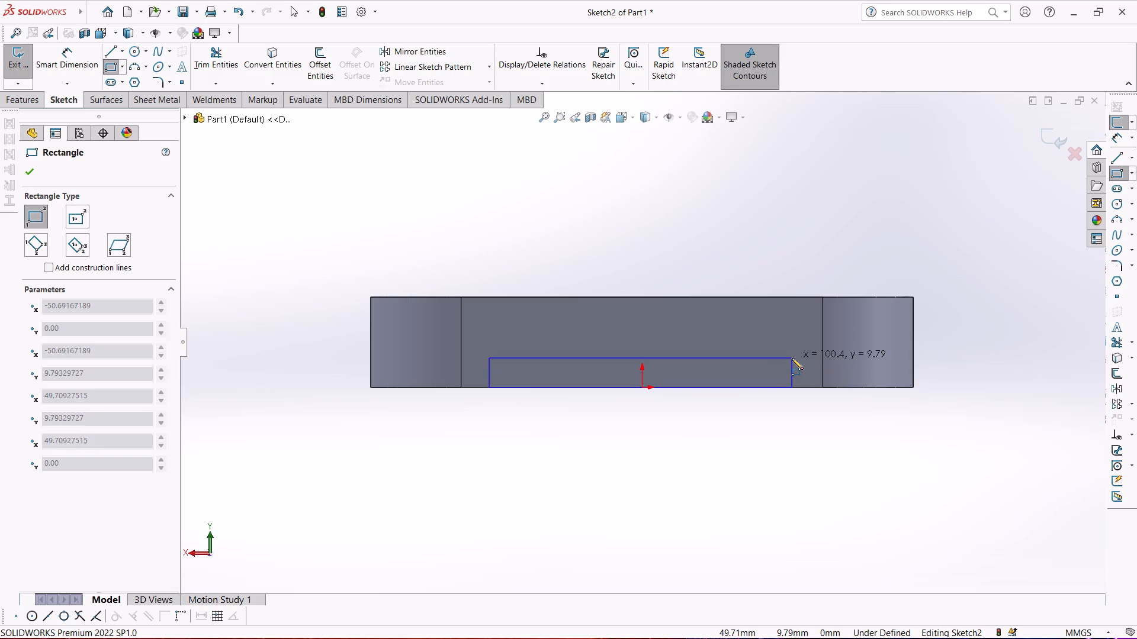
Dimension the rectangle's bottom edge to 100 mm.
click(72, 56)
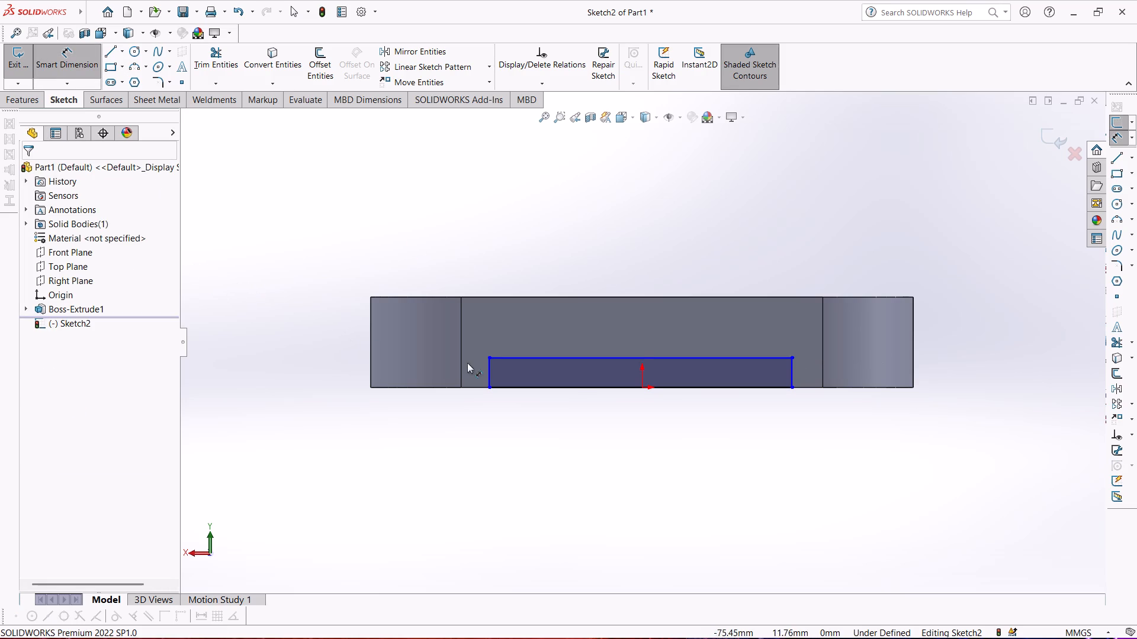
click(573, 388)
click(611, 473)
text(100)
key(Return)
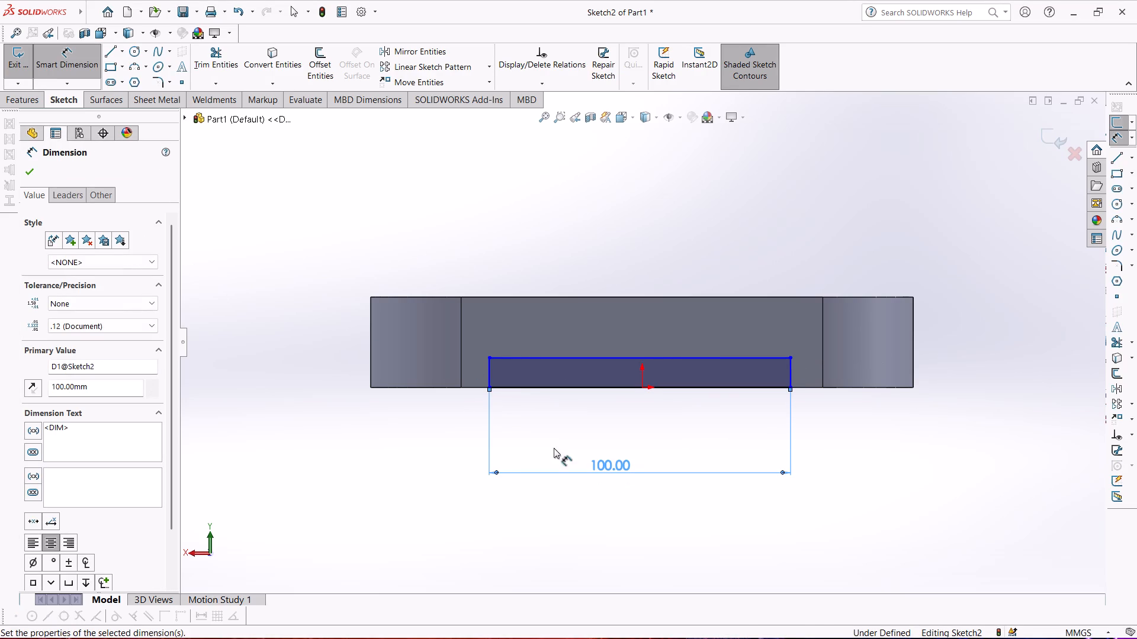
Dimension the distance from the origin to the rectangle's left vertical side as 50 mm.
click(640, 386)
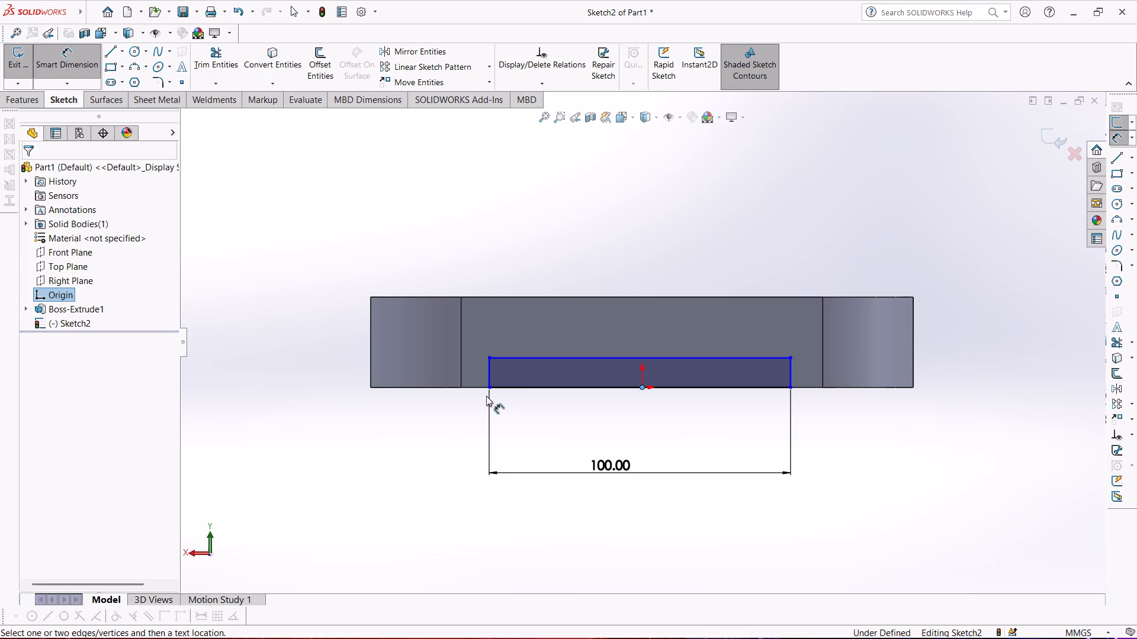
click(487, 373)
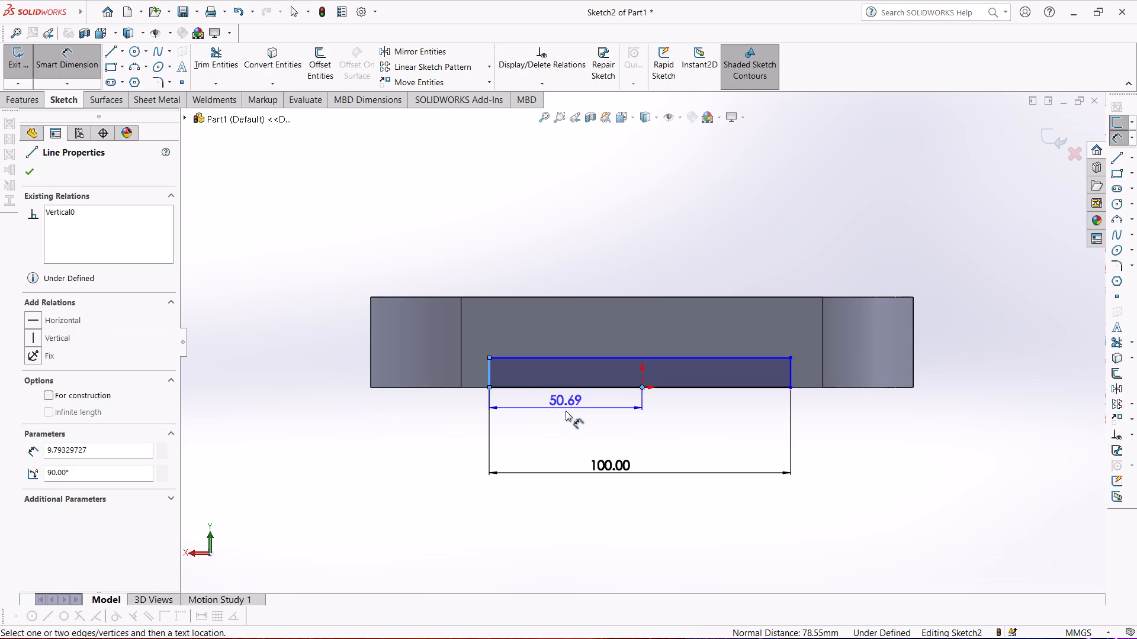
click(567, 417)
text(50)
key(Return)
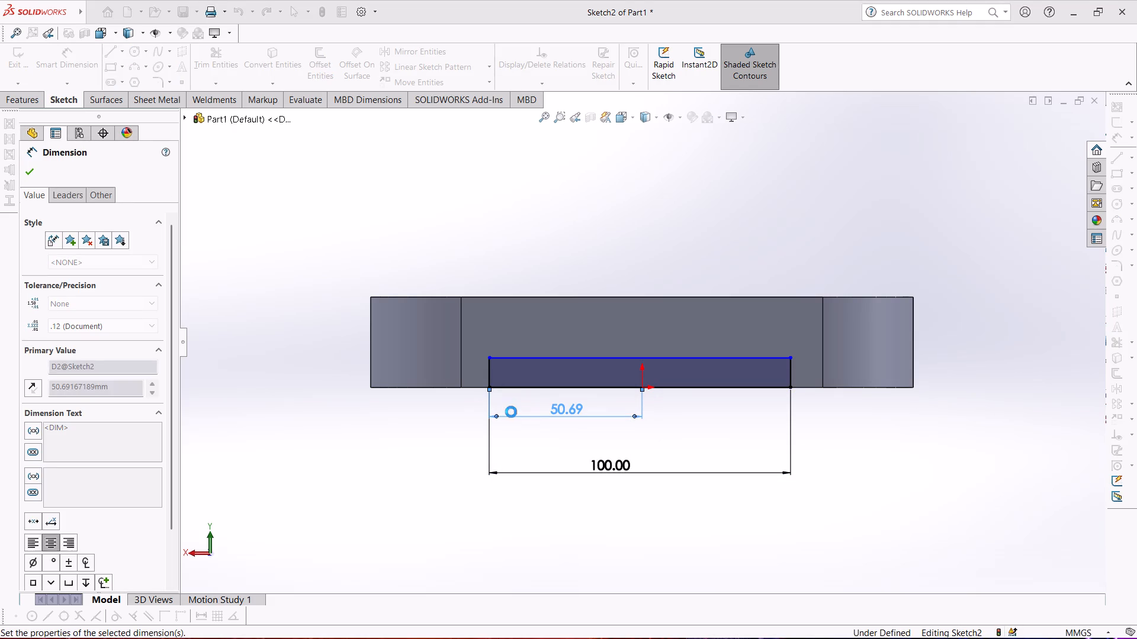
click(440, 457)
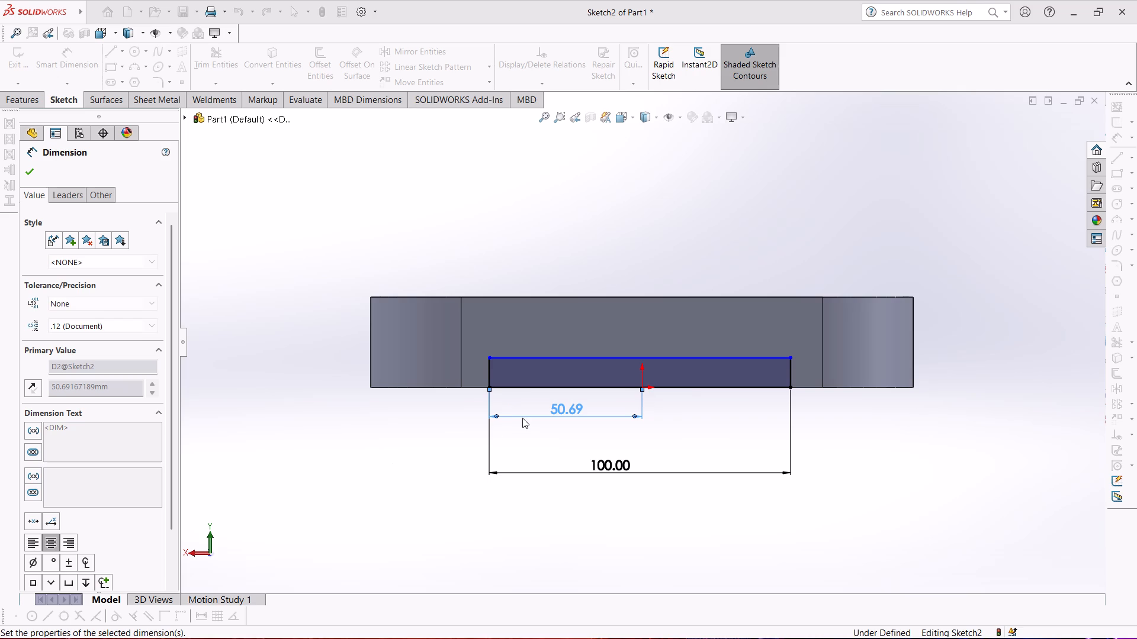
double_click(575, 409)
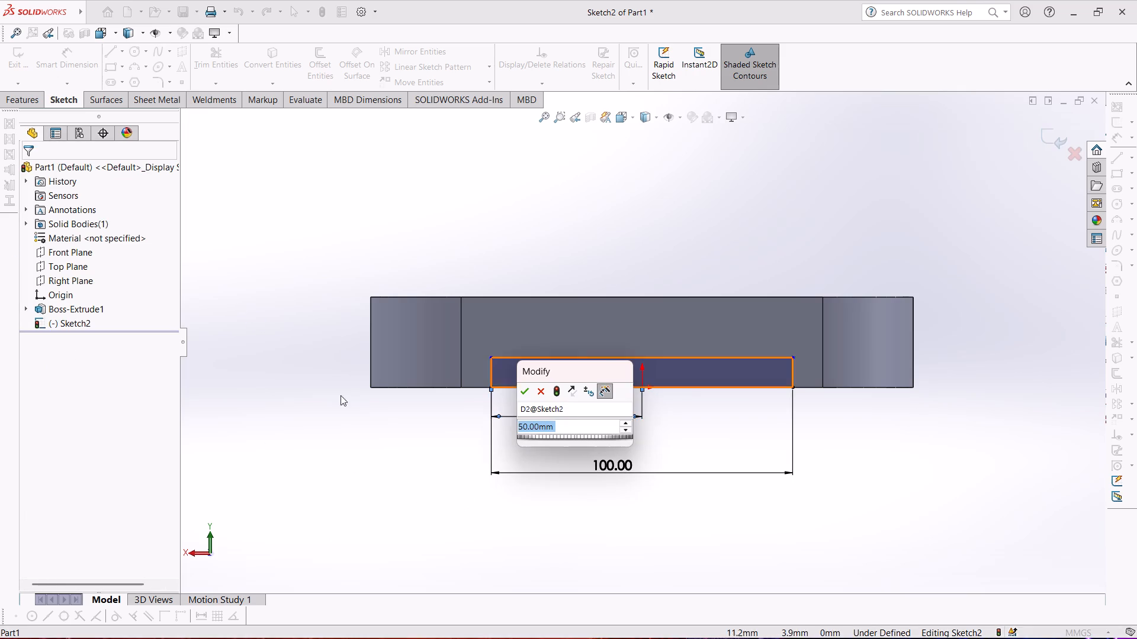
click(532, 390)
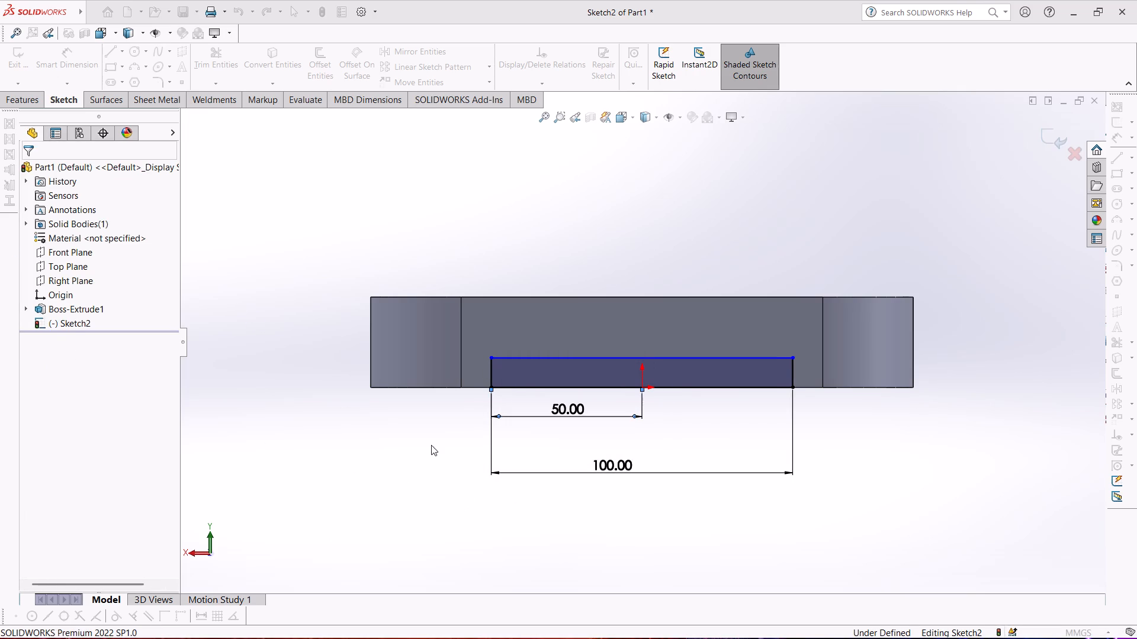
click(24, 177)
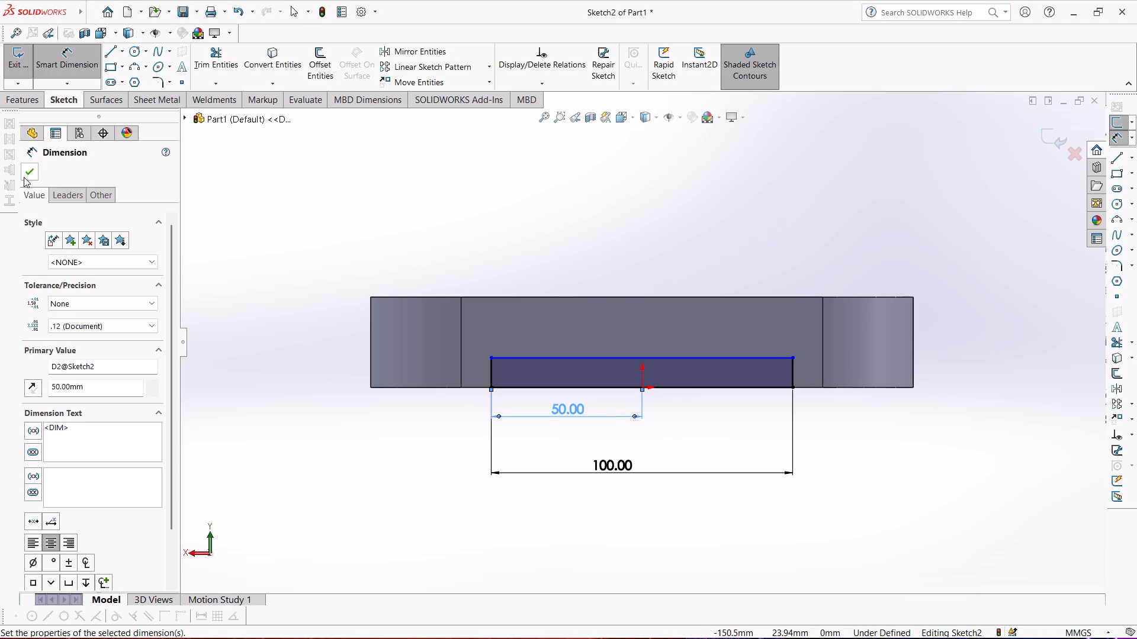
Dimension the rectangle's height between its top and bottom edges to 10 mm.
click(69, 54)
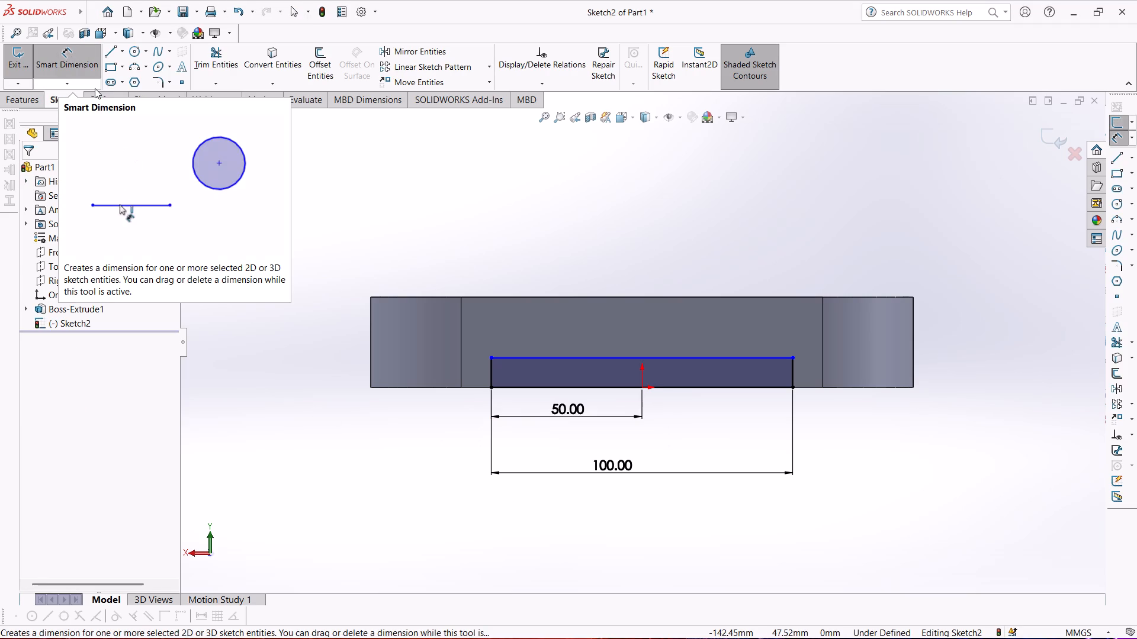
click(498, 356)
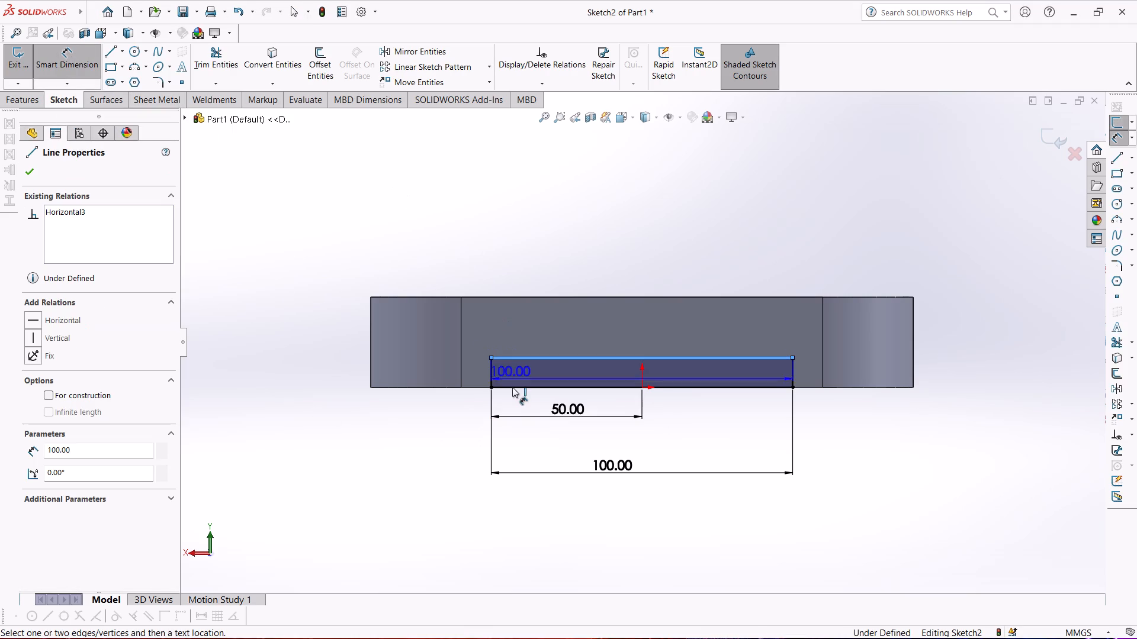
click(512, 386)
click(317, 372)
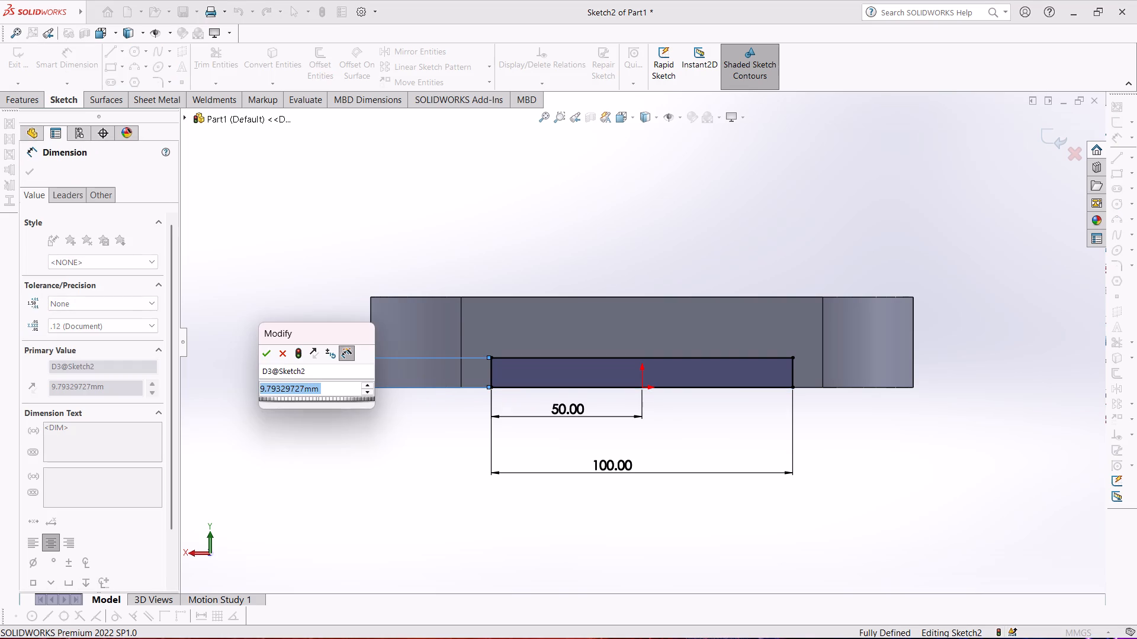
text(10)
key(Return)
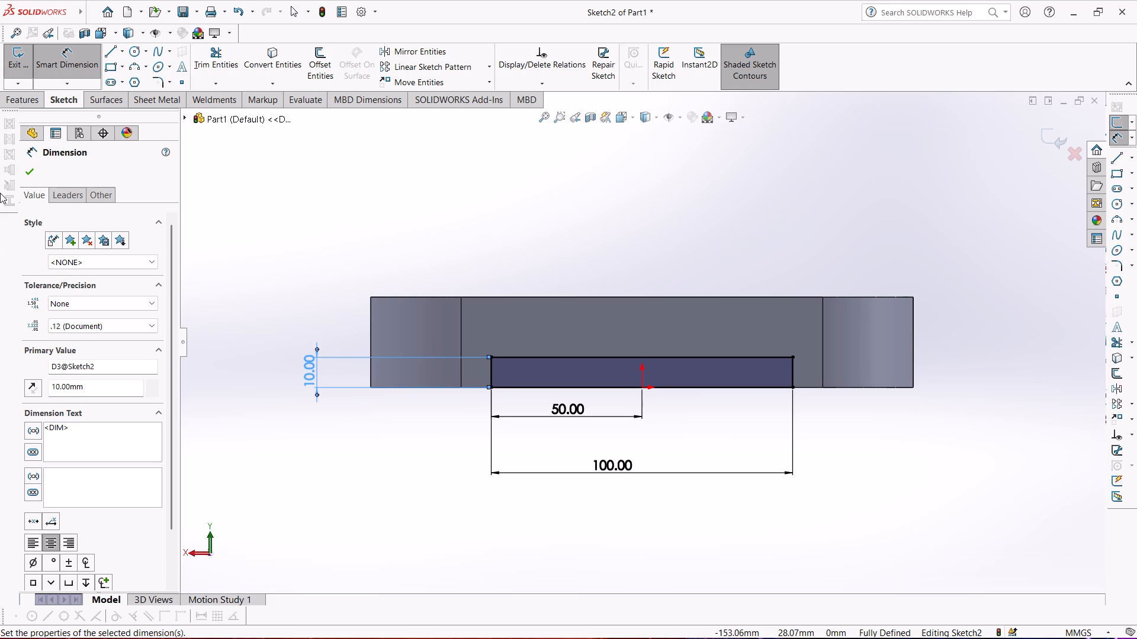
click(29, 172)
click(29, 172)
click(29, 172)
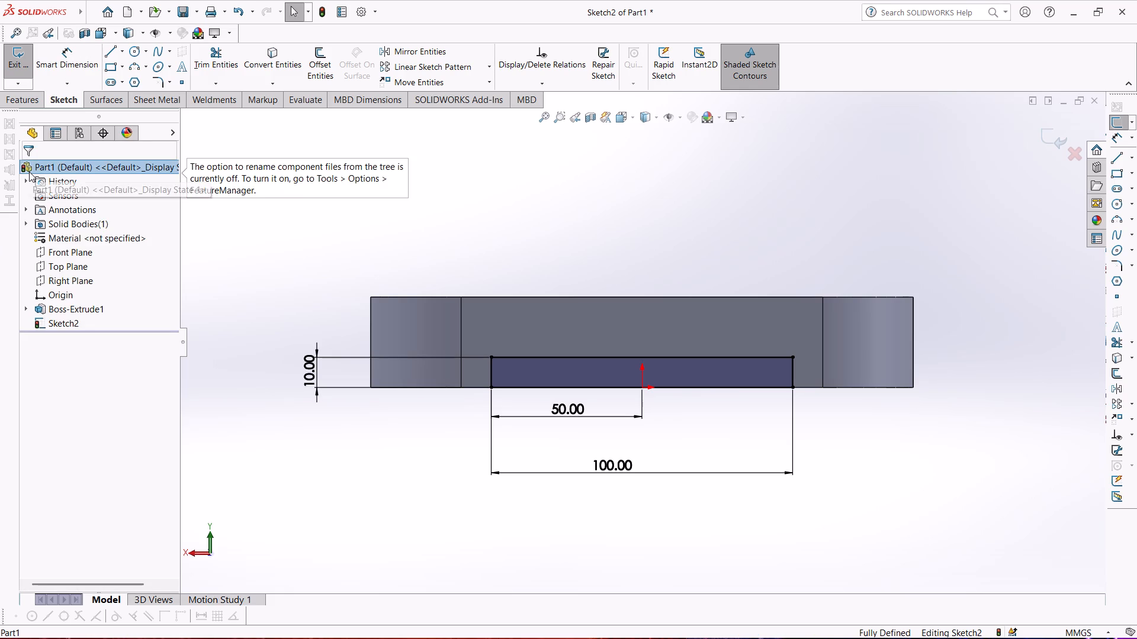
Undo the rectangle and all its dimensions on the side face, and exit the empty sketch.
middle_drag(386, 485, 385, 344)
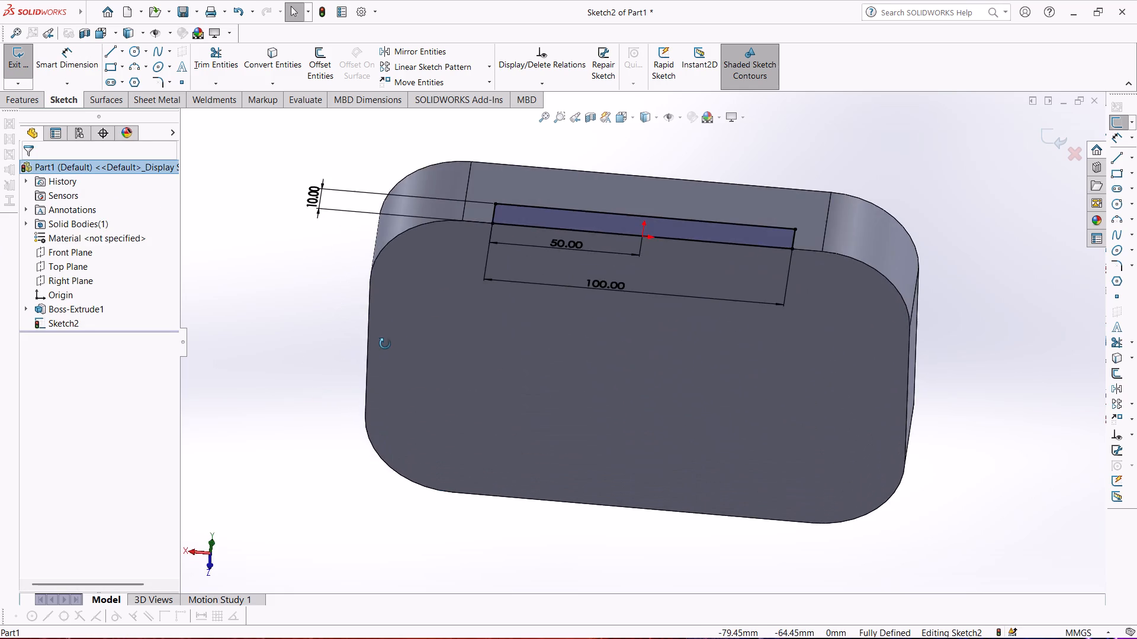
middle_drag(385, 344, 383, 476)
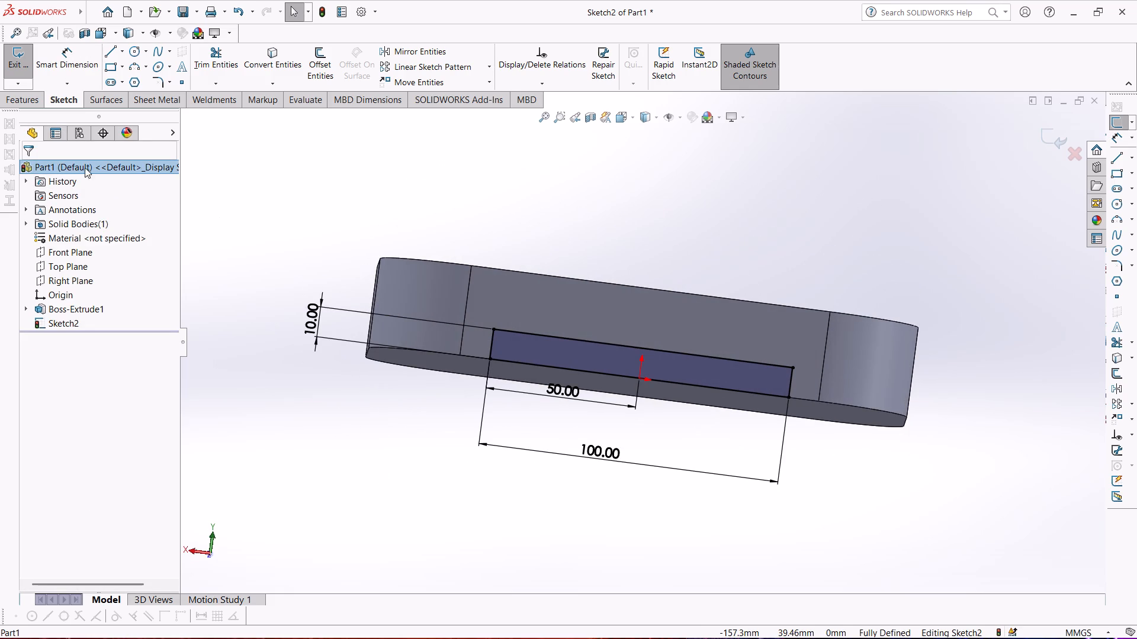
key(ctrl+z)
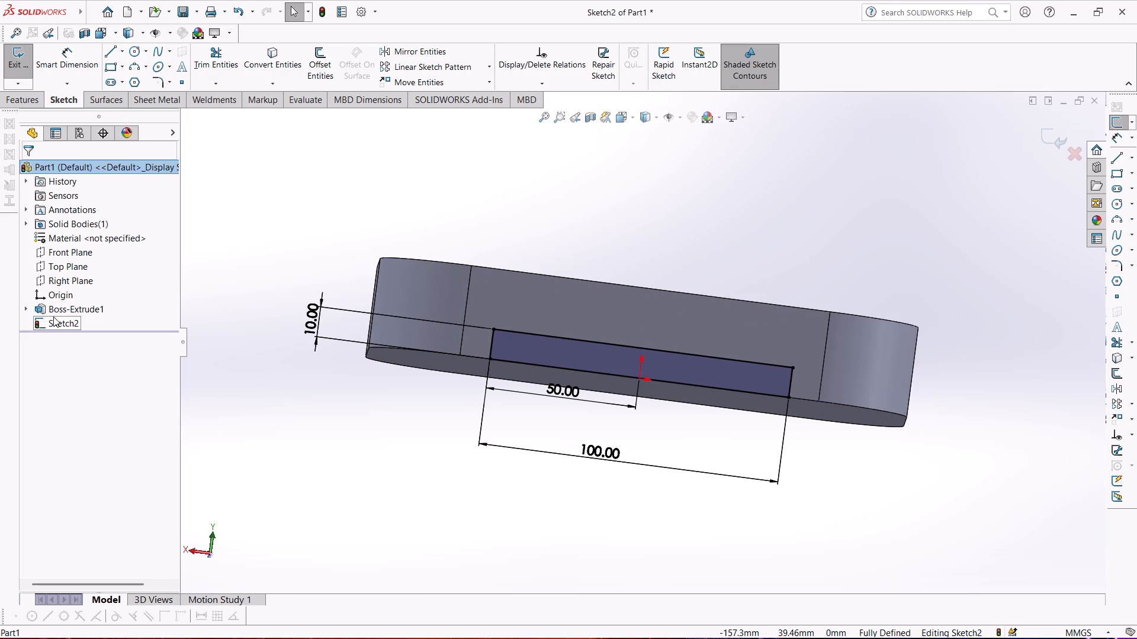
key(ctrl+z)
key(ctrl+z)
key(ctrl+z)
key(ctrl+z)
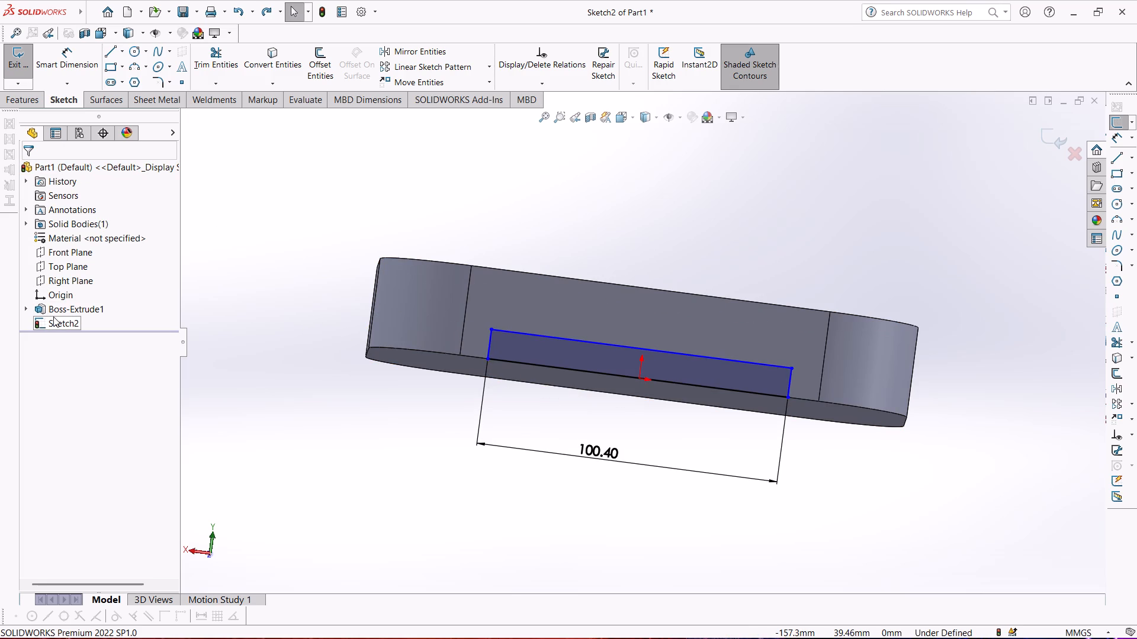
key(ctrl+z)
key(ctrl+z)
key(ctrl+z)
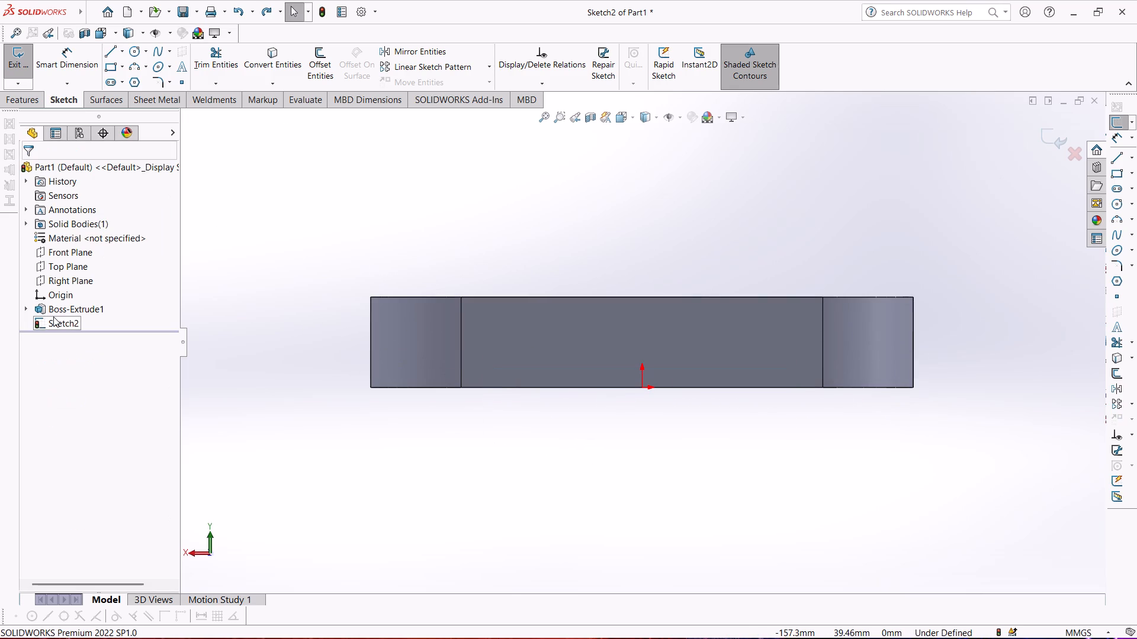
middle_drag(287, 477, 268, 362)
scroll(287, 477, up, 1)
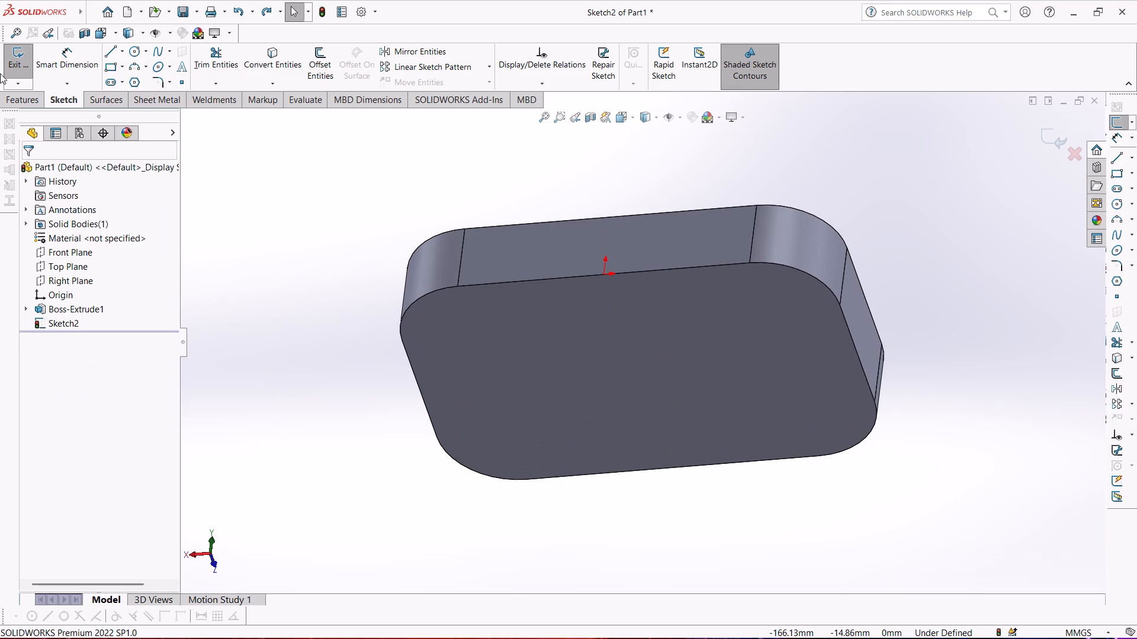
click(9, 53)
Start a sketch on the block's bottom face and draw a circle of about 43 mm radius centred on the origin.
click(564, 402)
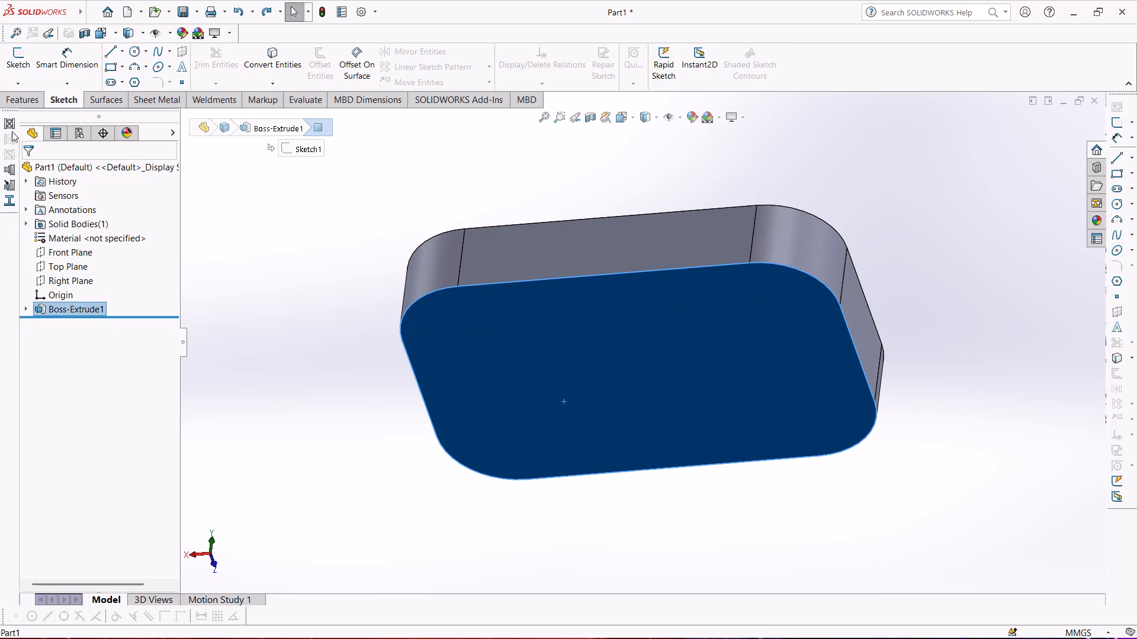
click(13, 96)
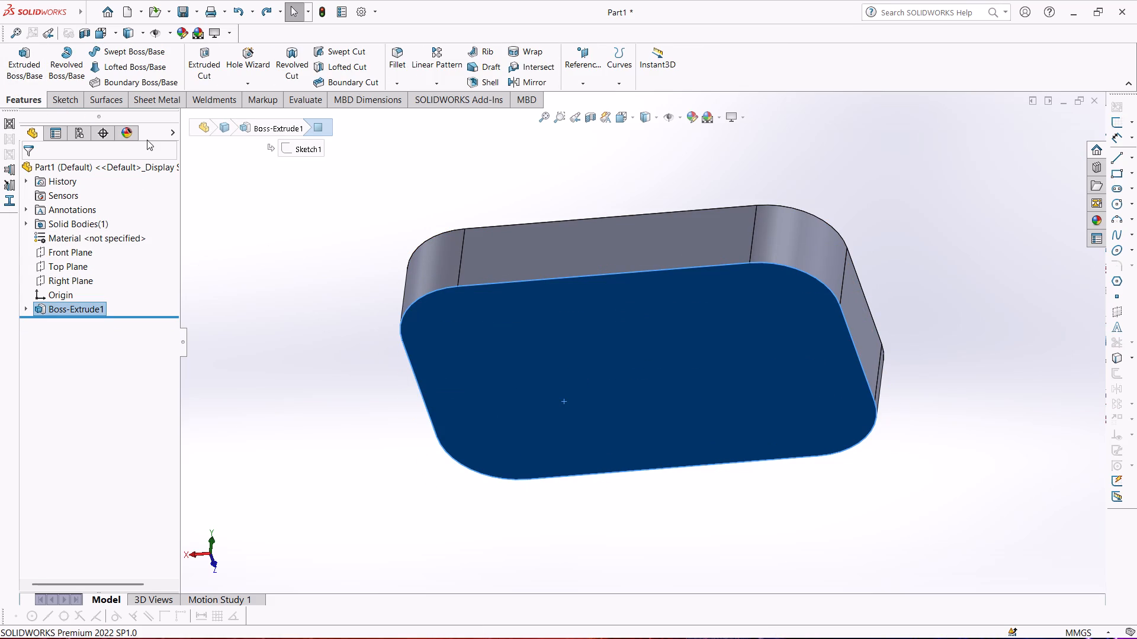
click(52, 95)
click(20, 72)
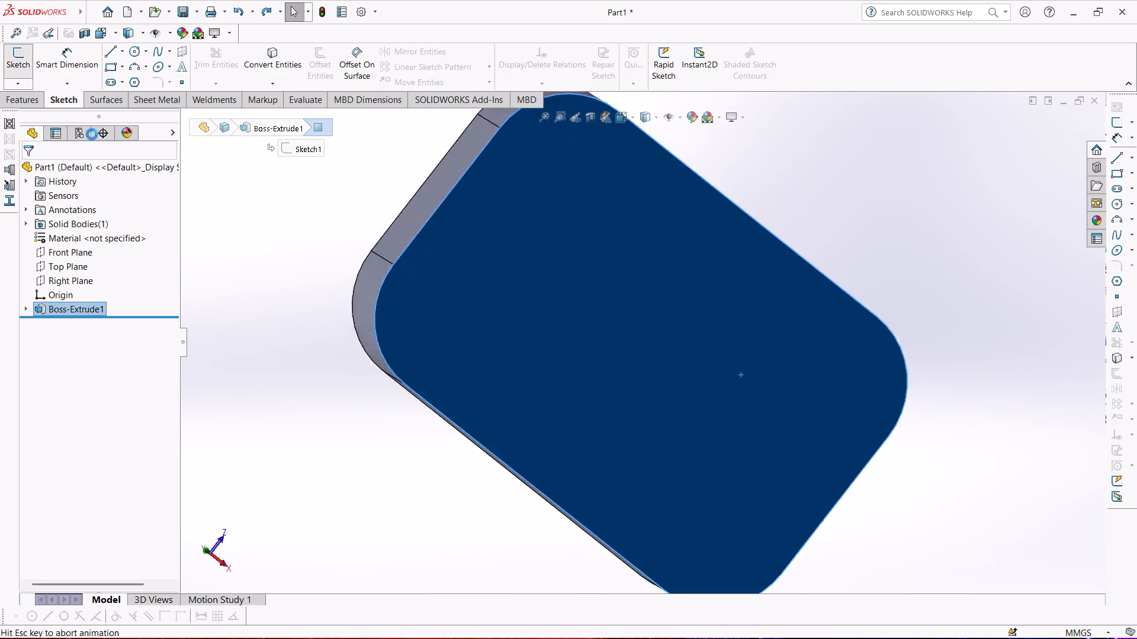
click(301, 298)
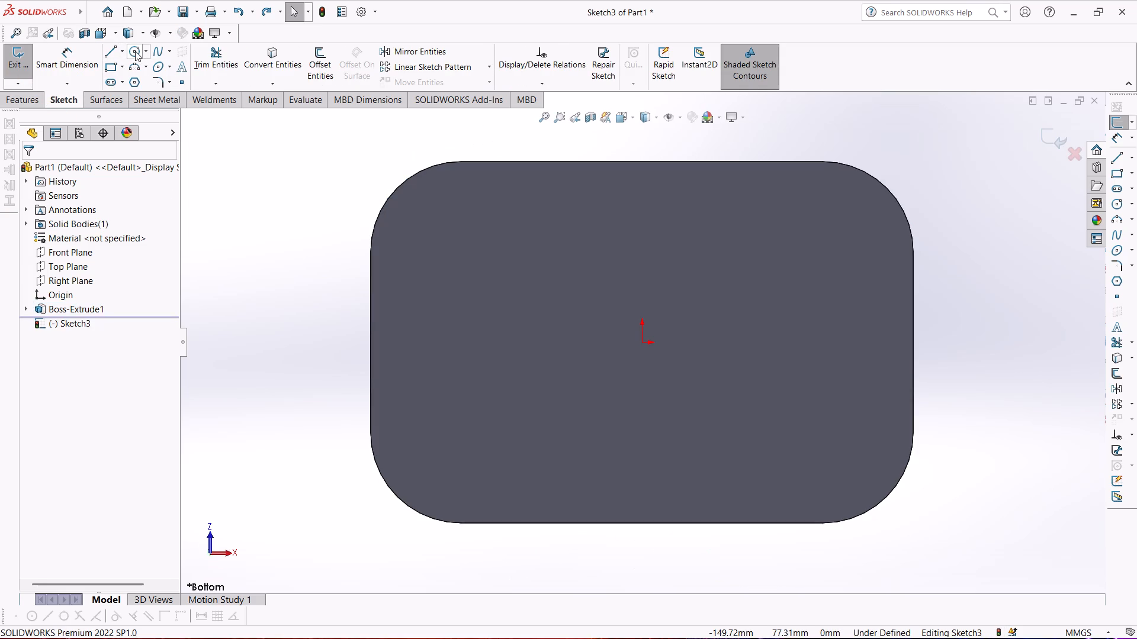
click(135, 51)
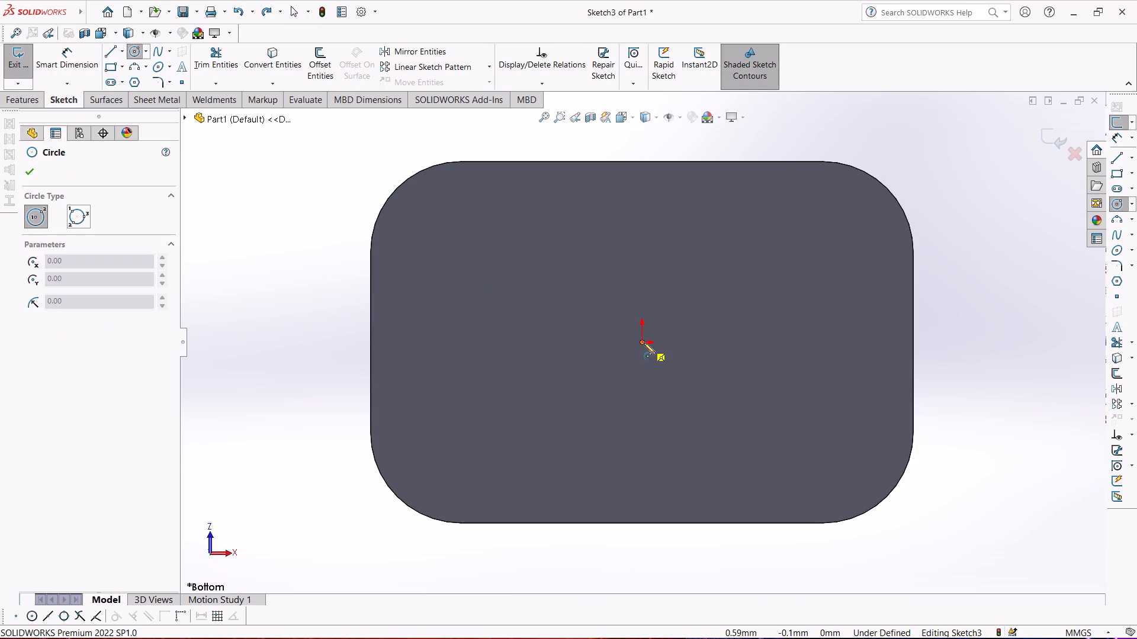
click(644, 343)
click(753, 409)
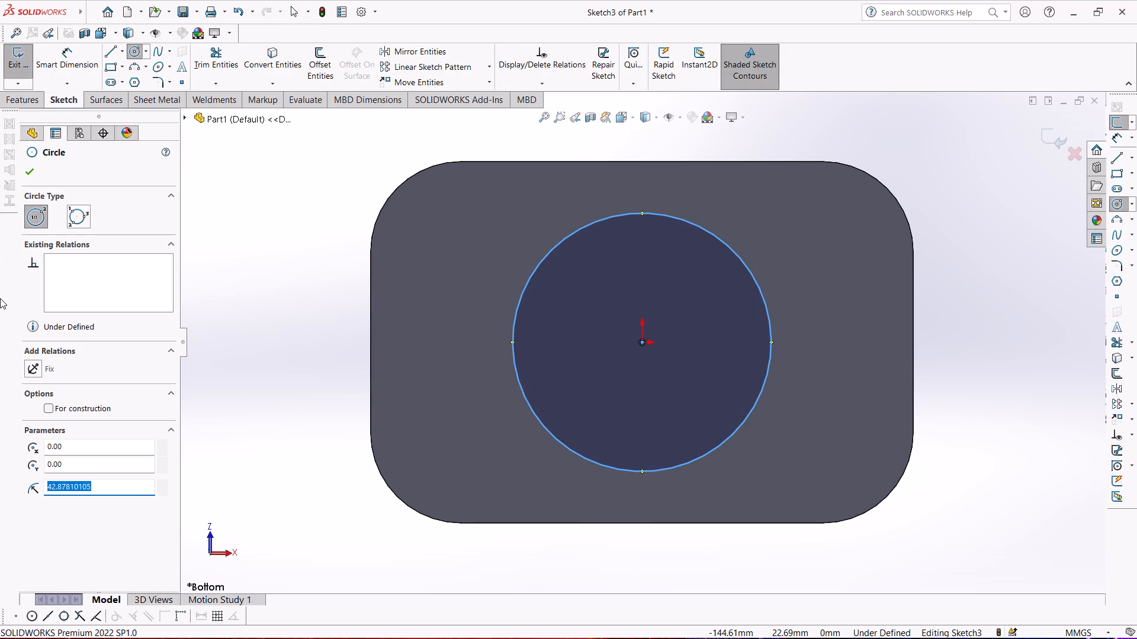
Set the radius of the circle on the block's bottom face to 50 mm.
text(50)
key(Return)
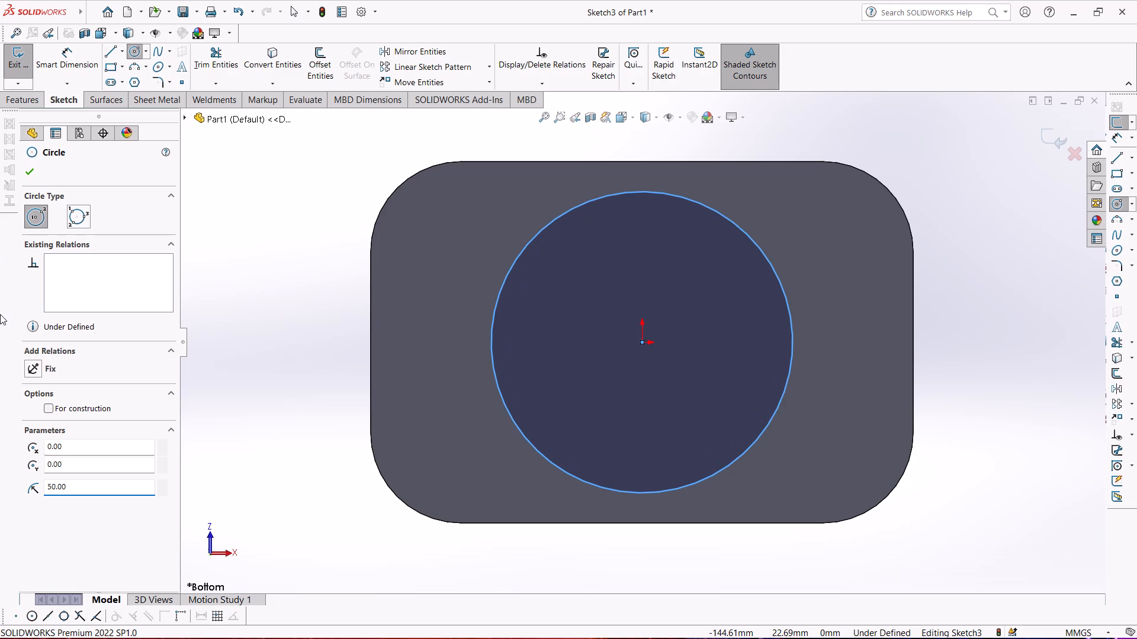
click(30, 172)
Dimension the circle's diameter as 100 mm and exit the sketch.
click(71, 48)
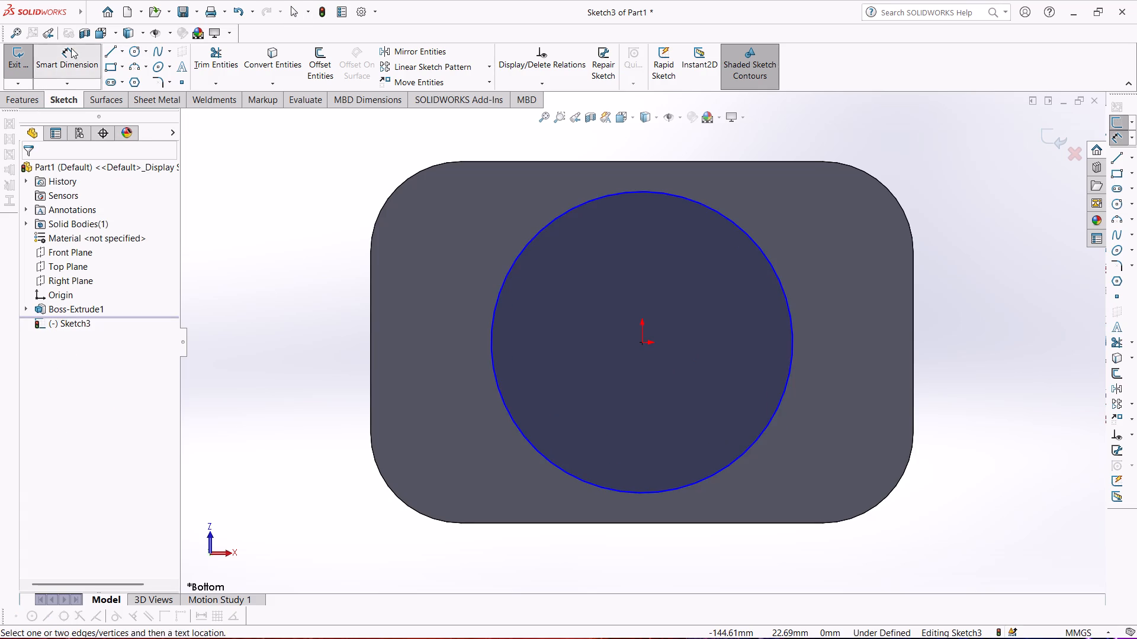
click(518, 261)
click(214, 266)
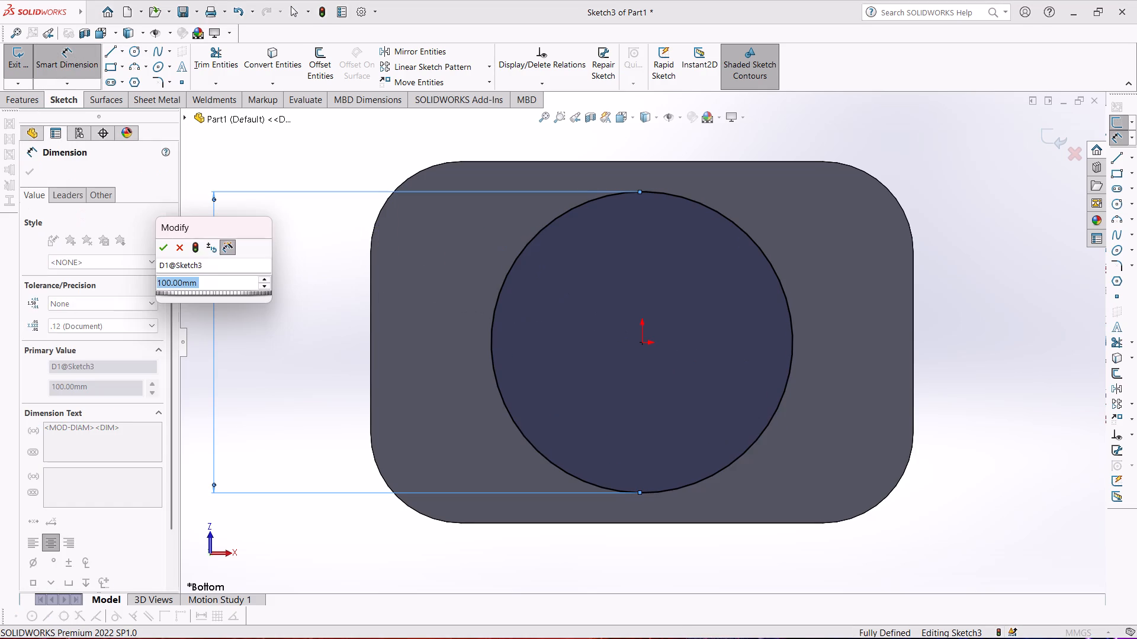
click(167, 245)
click(7, 59)
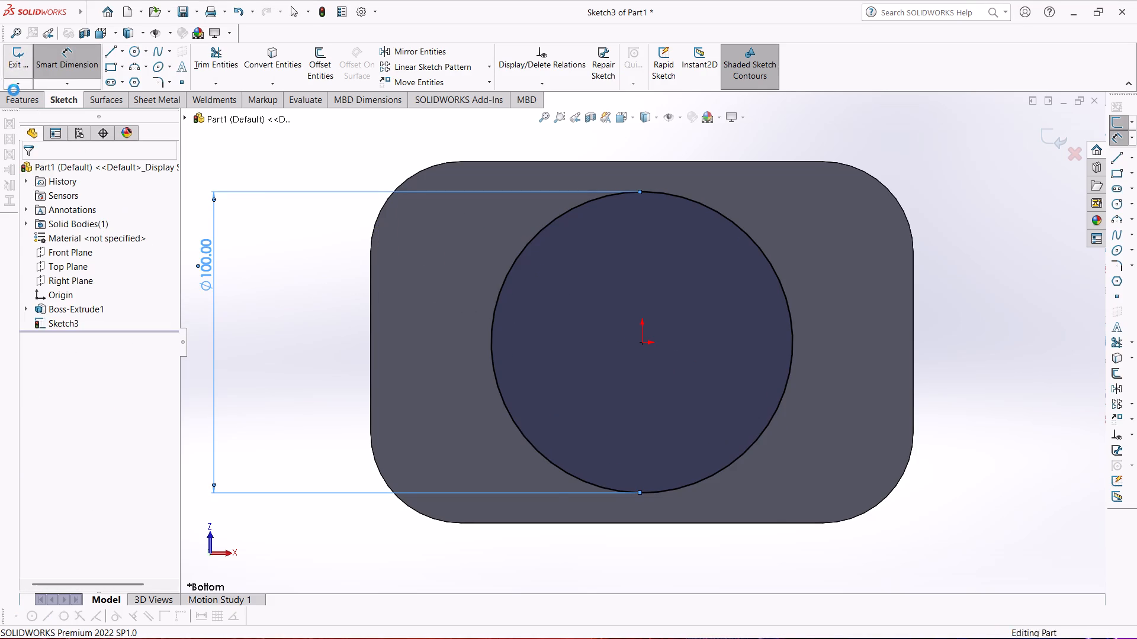
Cut-extrude the circle into the block's bottom face with a blind depth of 10 mm.
click(16, 98)
click(215, 57)
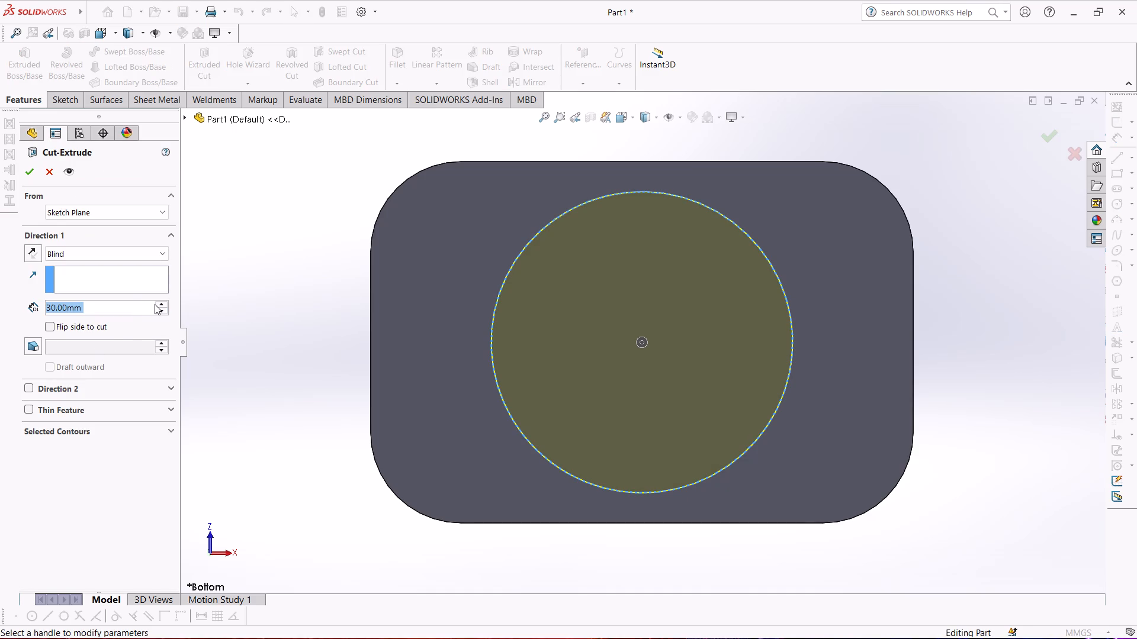
double_click(162, 309)
click(25, 168)
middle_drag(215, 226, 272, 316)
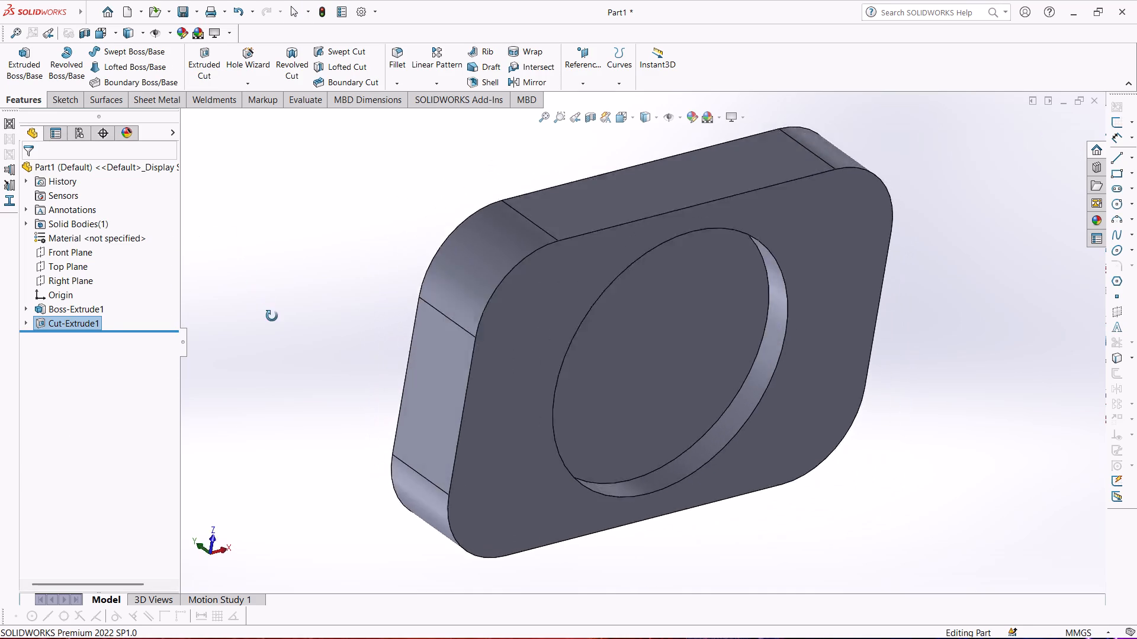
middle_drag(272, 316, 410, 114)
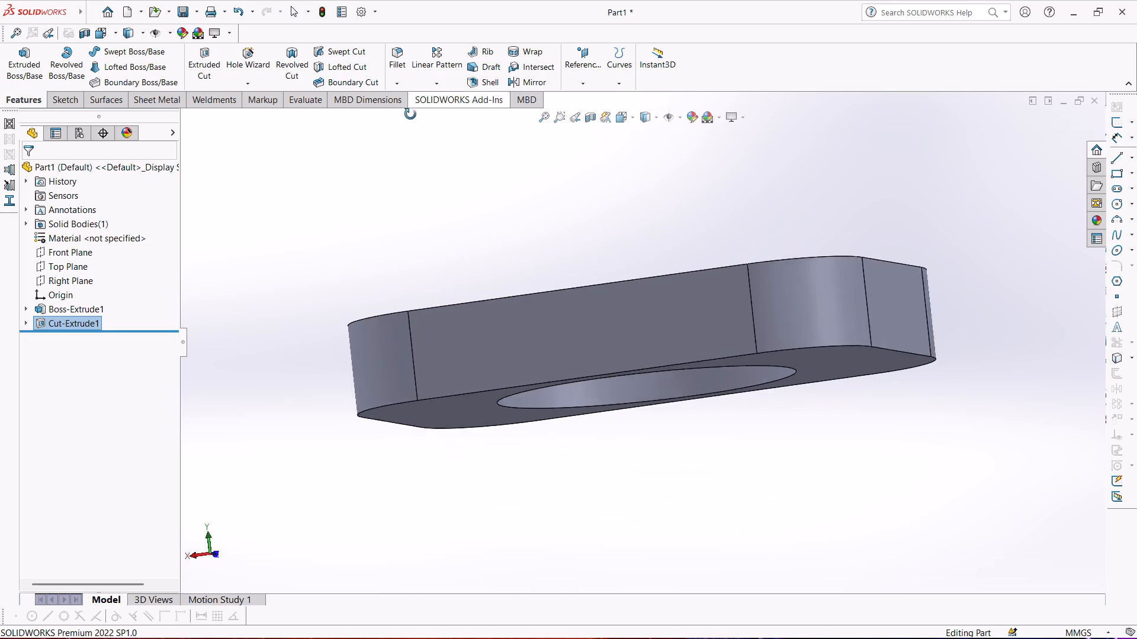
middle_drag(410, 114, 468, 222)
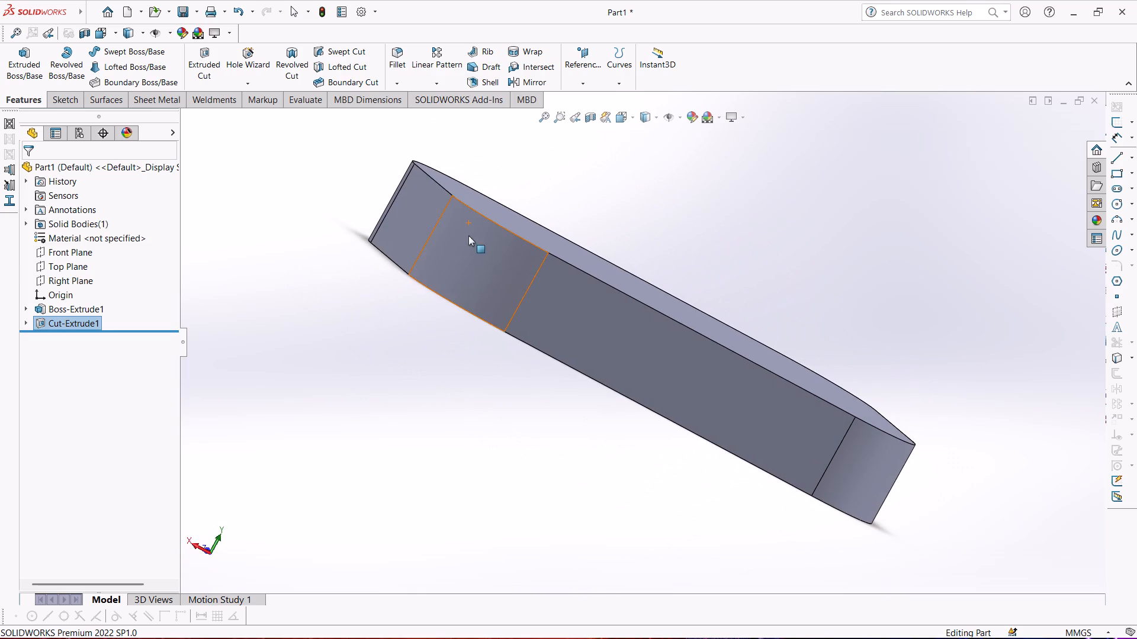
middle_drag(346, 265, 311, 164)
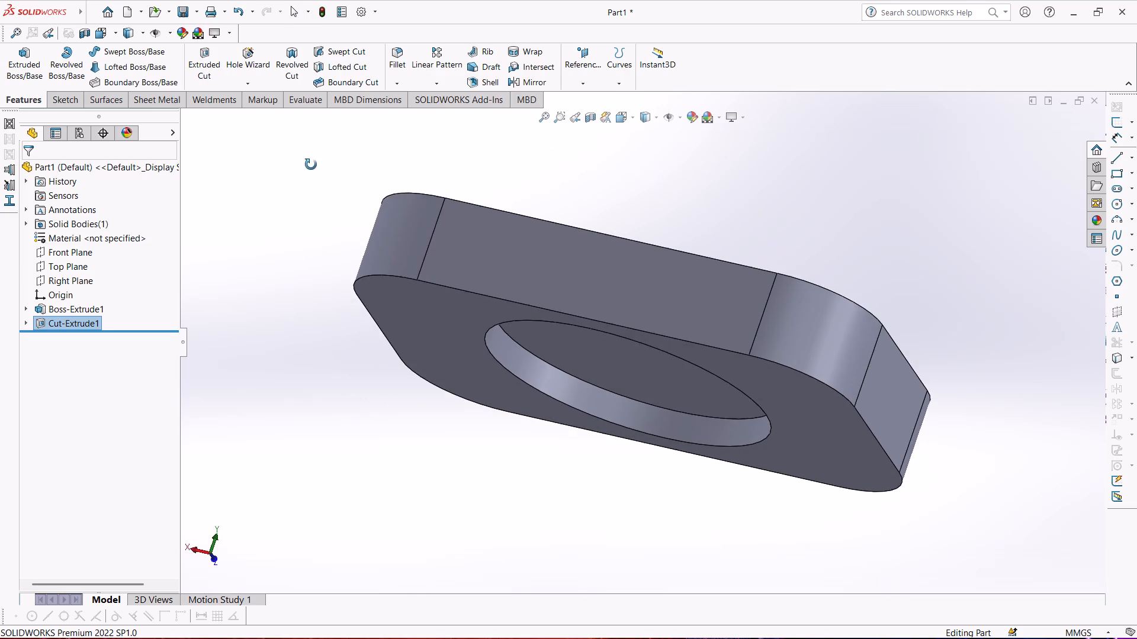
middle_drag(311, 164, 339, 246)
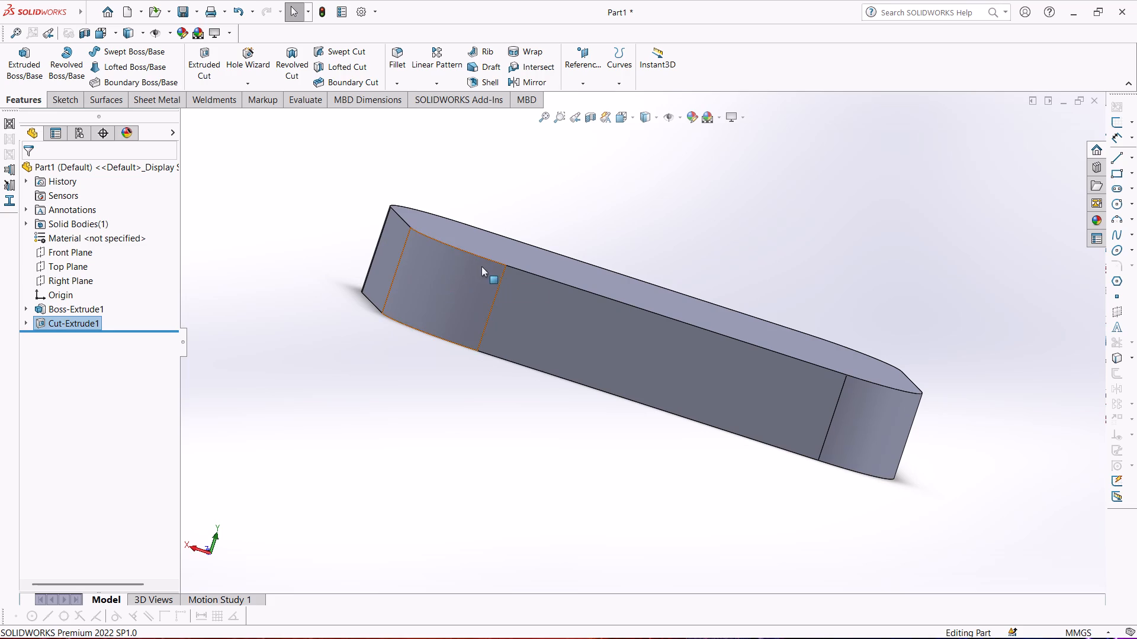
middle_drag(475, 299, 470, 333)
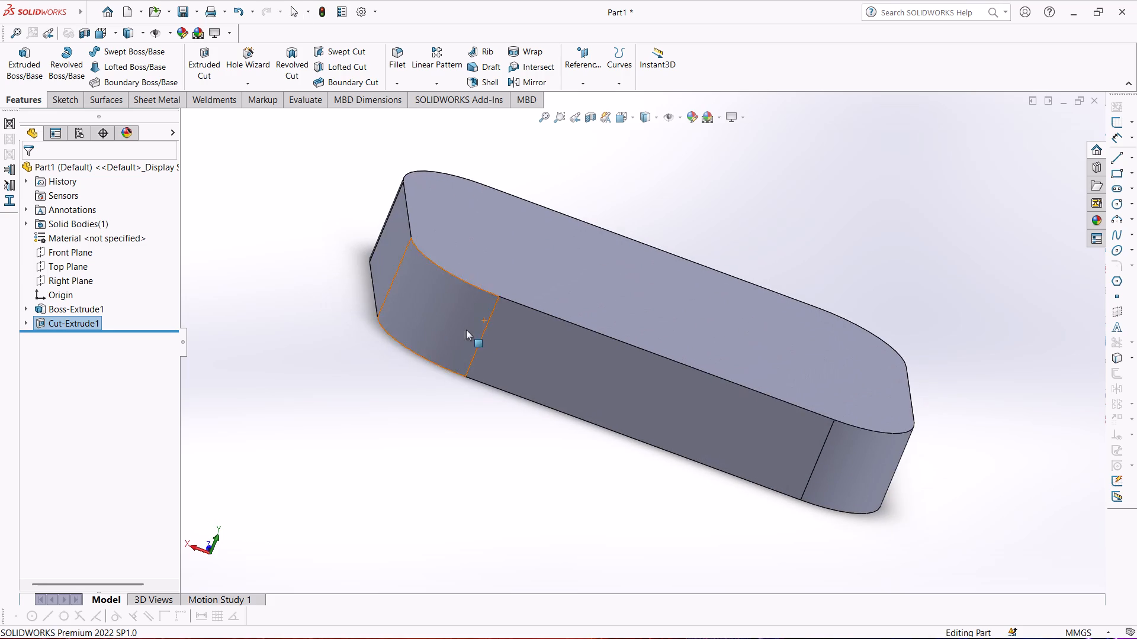
Stretch the displayed boundary of the Front Plane upward so that it extends well above the block, and deselect it.
click(51, 247)
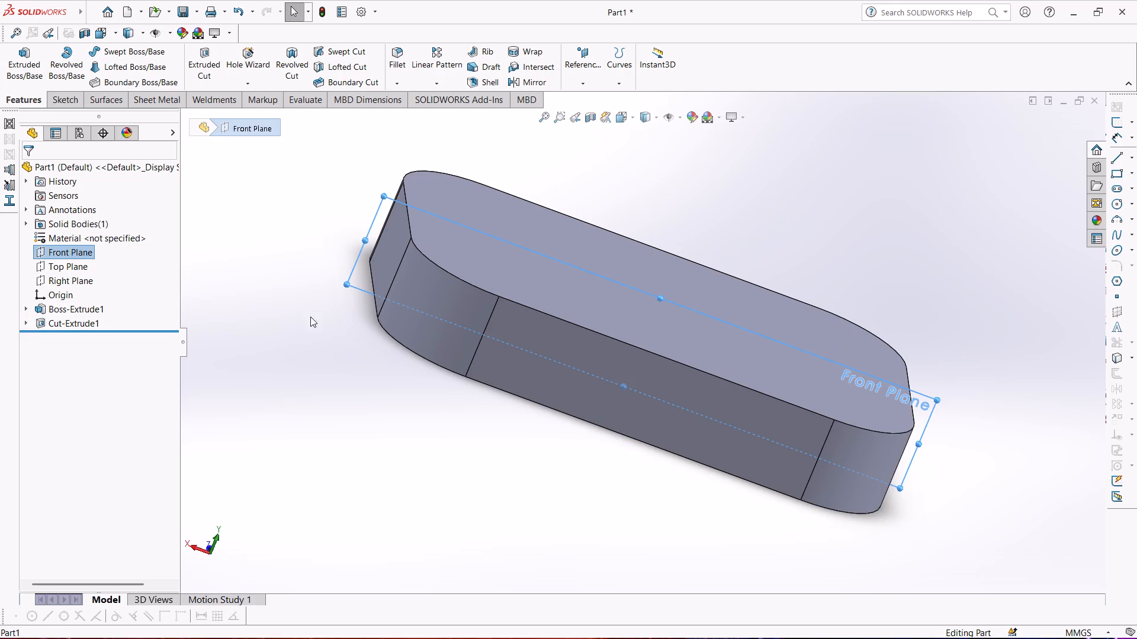
middle_drag(315, 327, 272, 254)
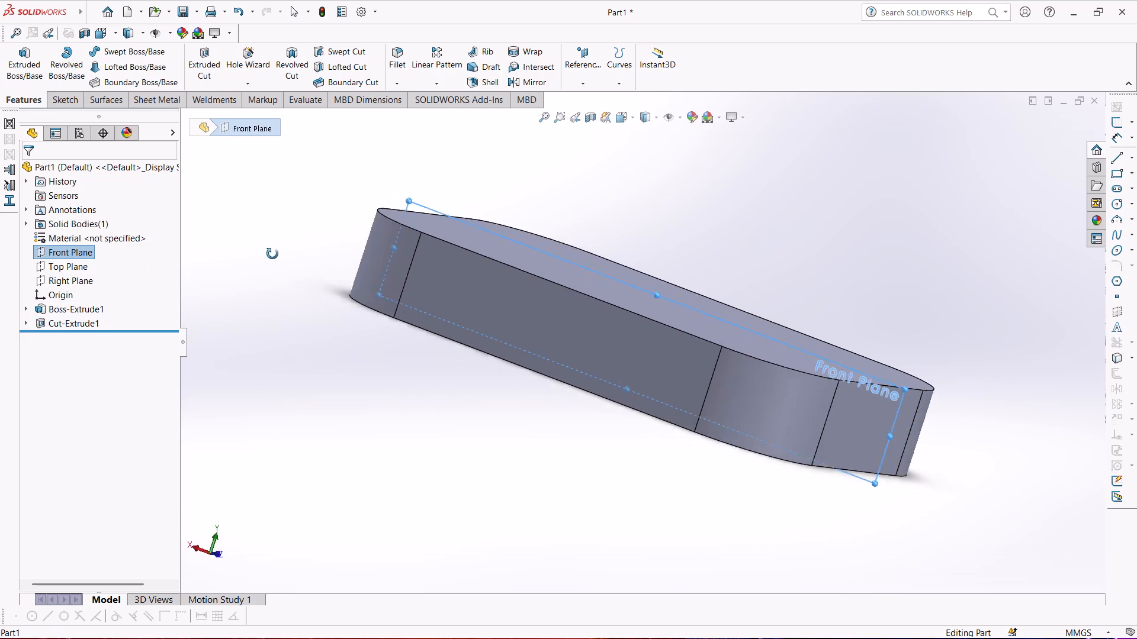
middle_drag(272, 254, 256, 350)
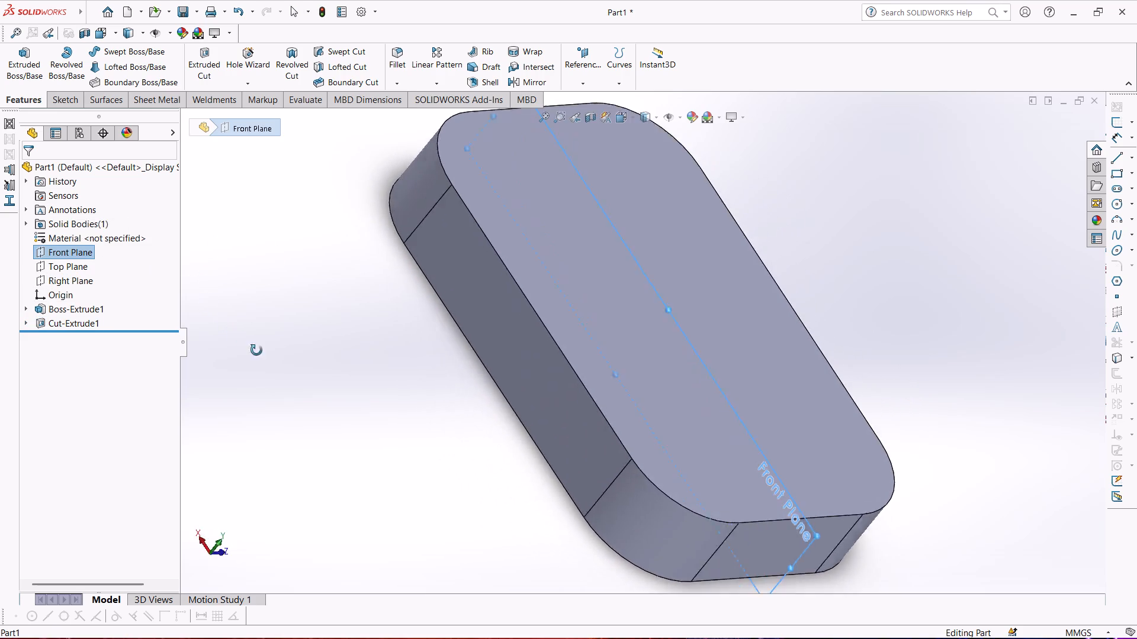
middle_drag(256, 350, 262, 440)
drag(659, 301, 685, 109)
scroll(504, 202, up, 1)
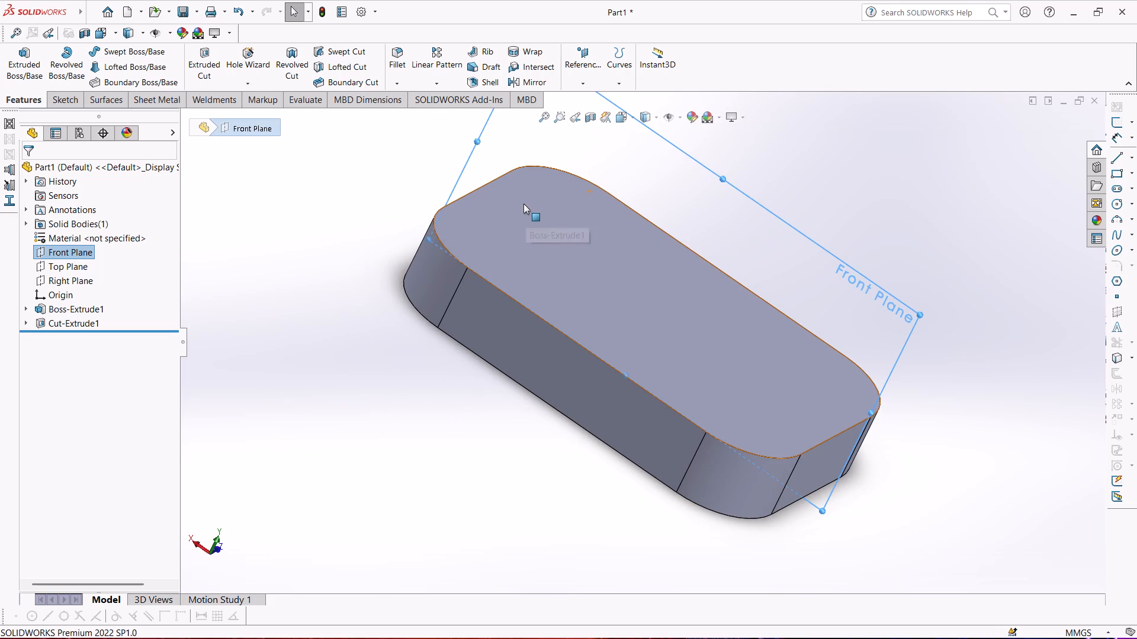
key(ctrl+8)
scroll(551, 196, up, 4)
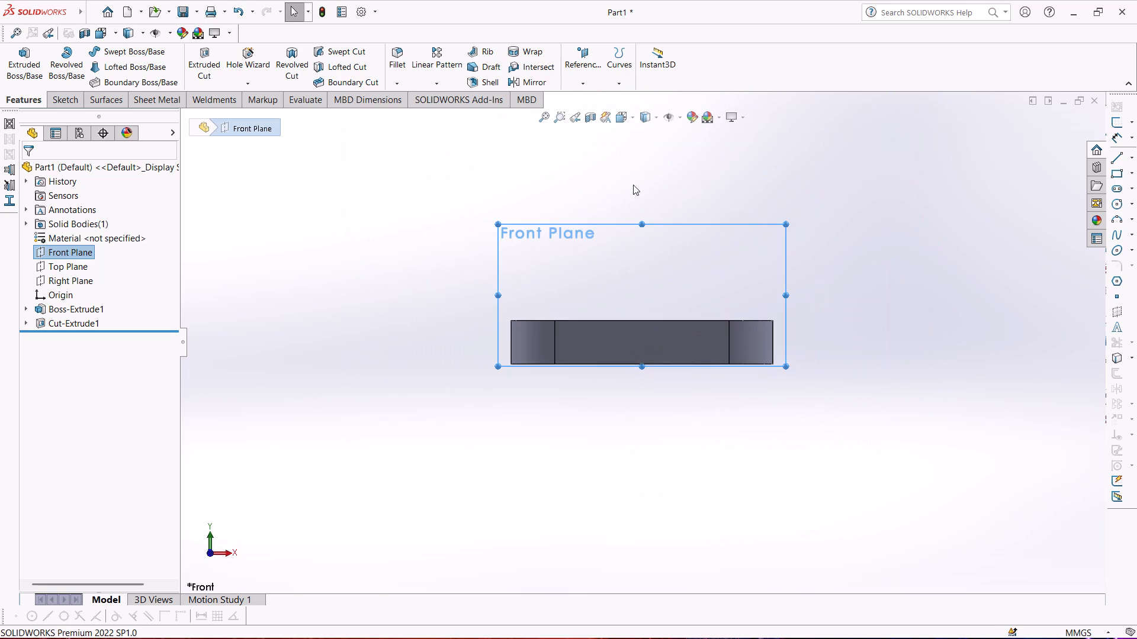
click(643, 222)
drag(643, 222, 643, 150)
drag(637, 218, 625, 144)
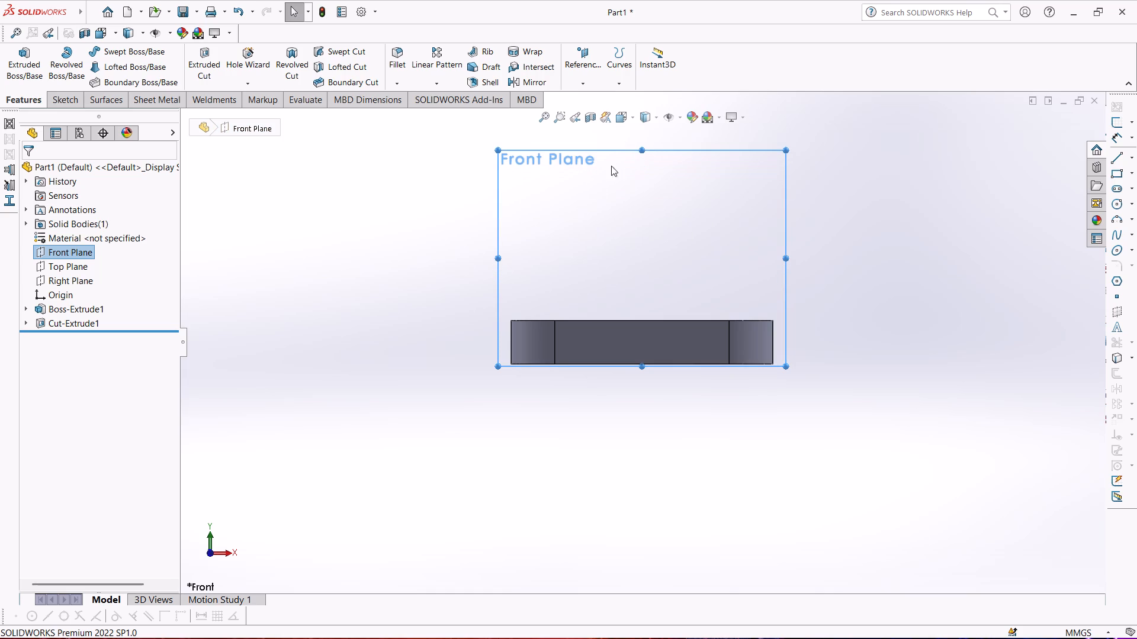
click(409, 255)
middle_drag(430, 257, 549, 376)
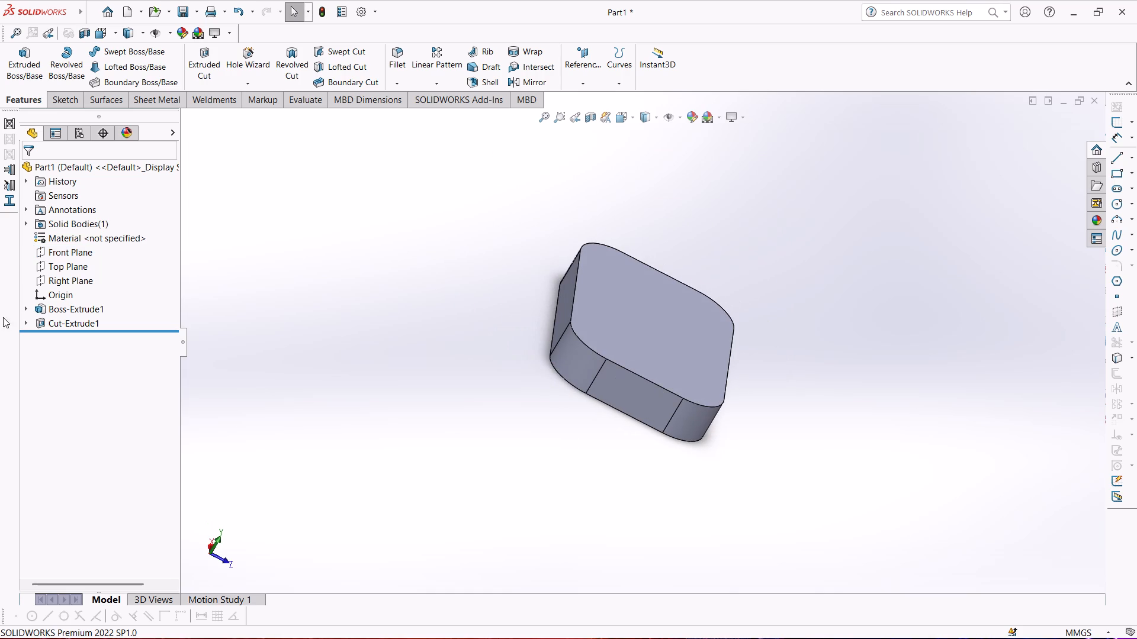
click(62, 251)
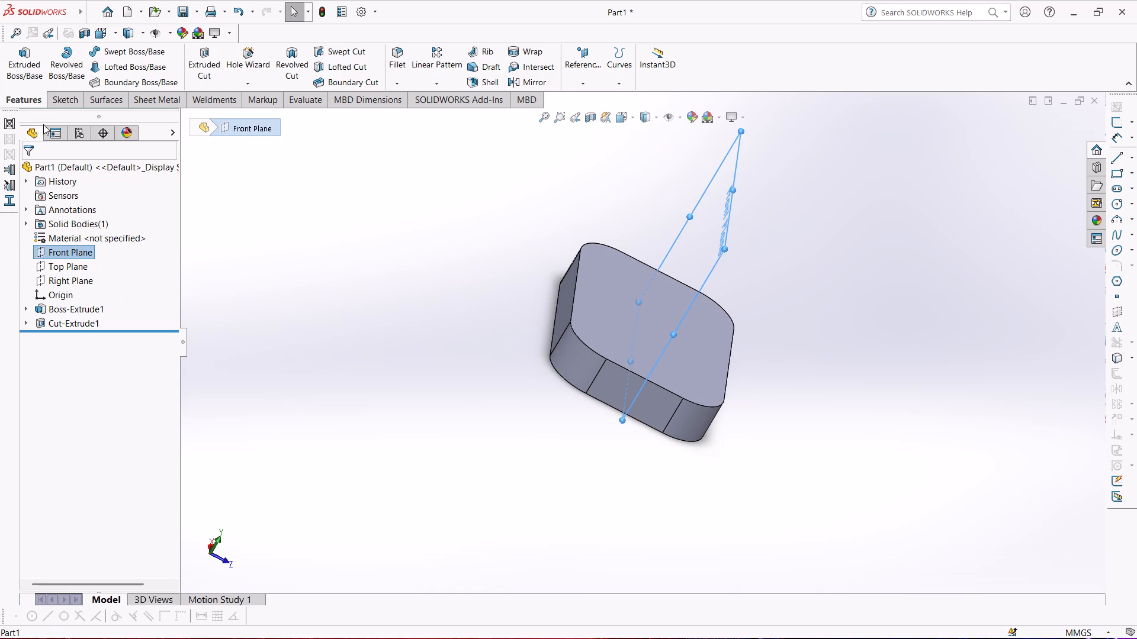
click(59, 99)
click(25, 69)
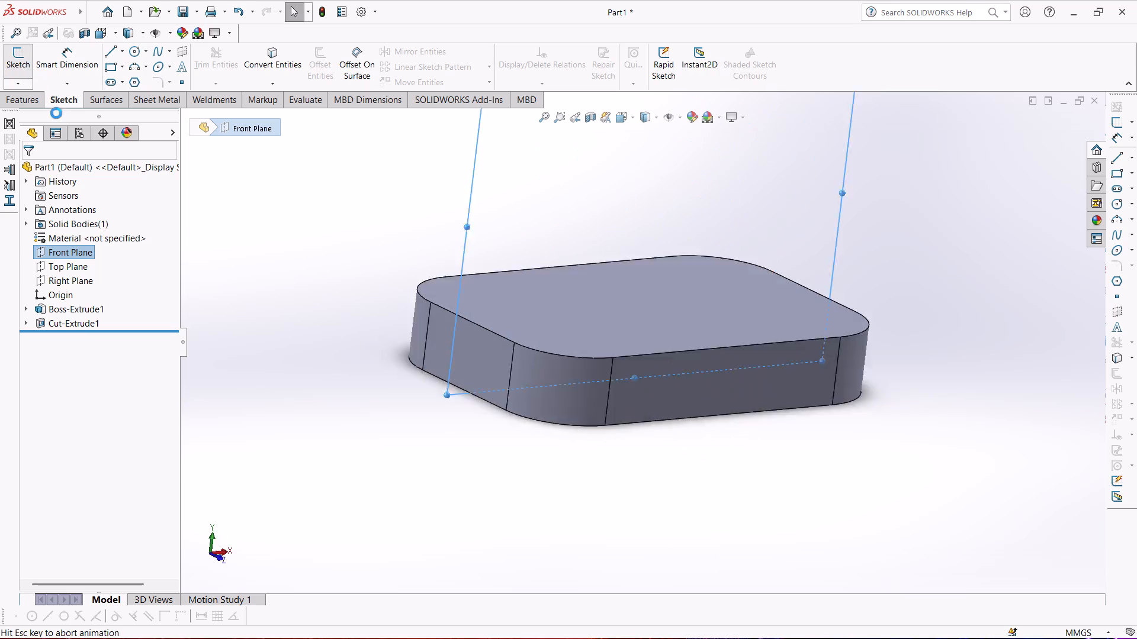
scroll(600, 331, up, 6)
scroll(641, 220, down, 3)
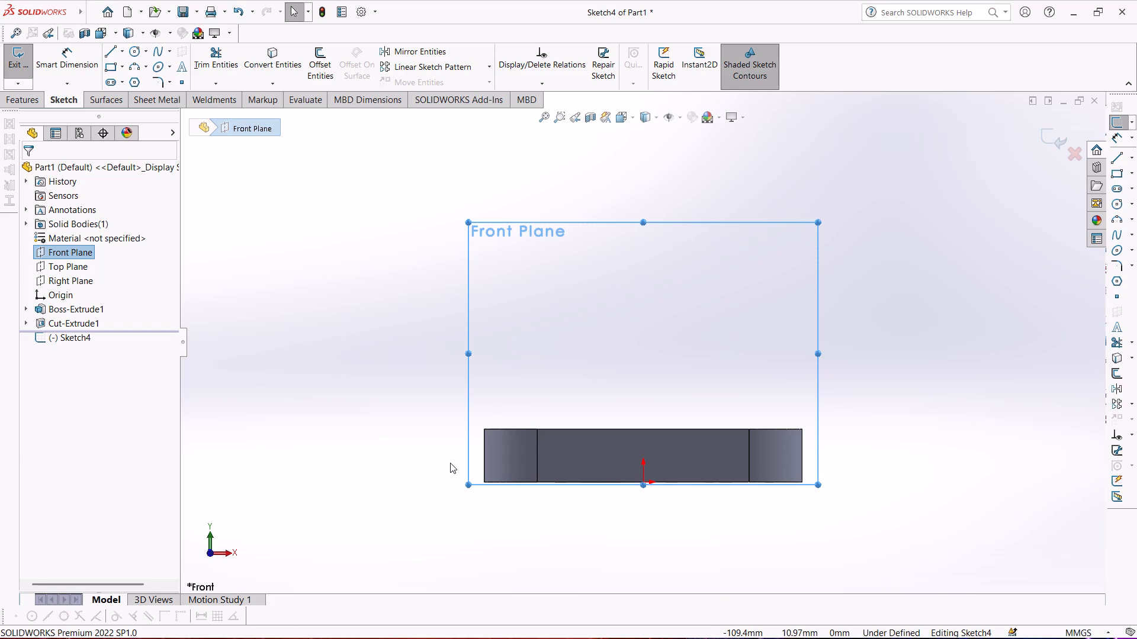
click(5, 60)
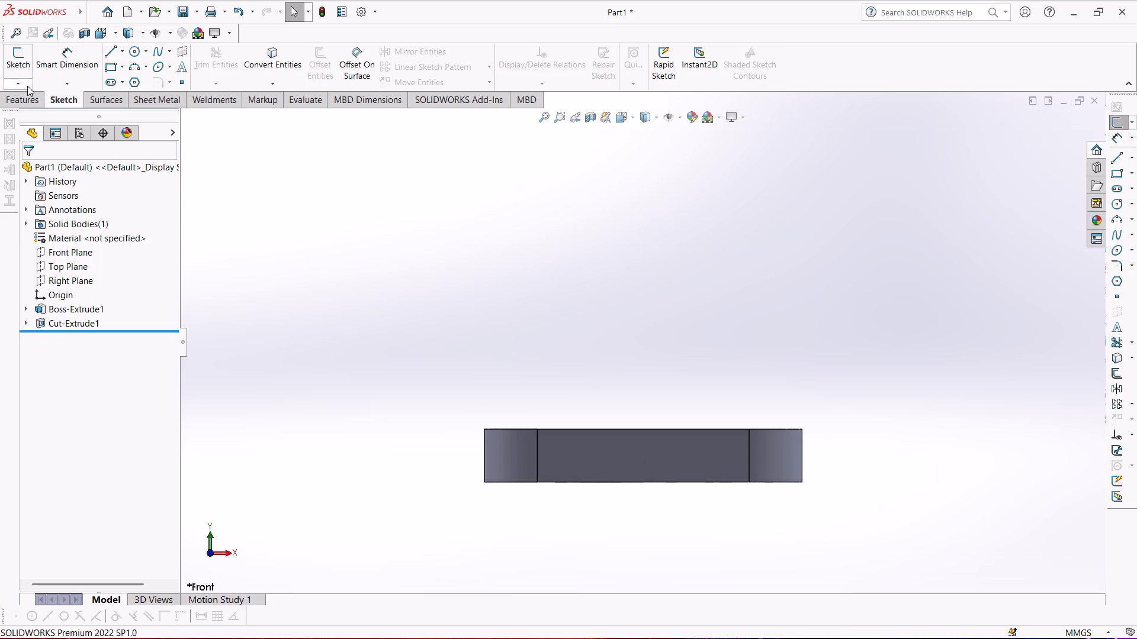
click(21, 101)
Start a sketch on the block's top face and draw a circle of about 49 mm radius centred on the origin.
middle_drag(406, 348, 456, 437)
click(587, 417)
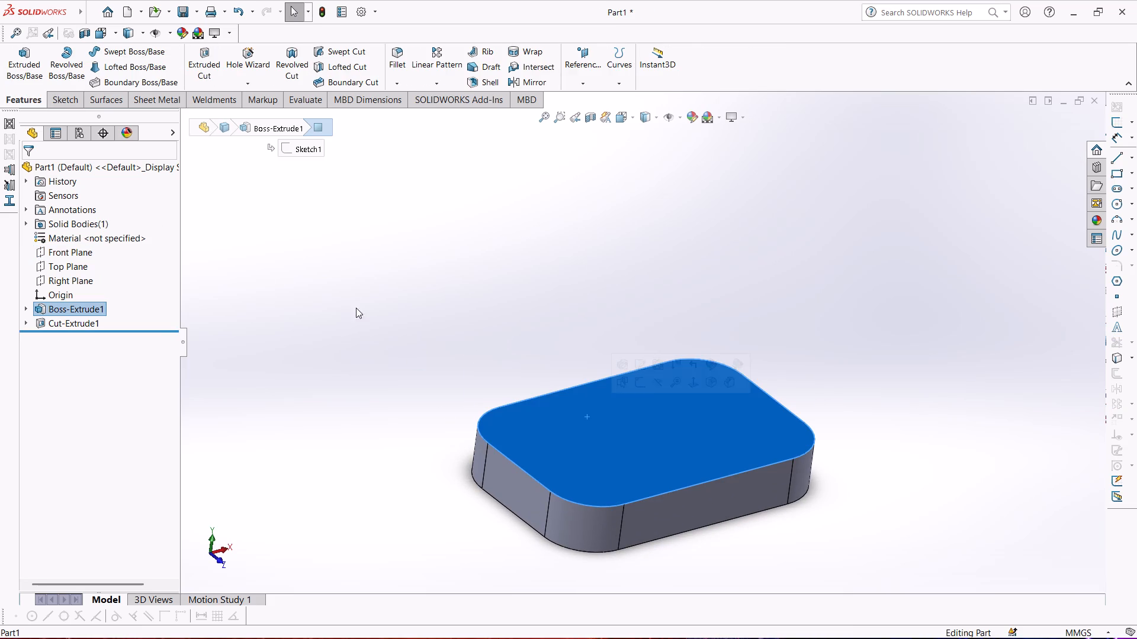
click(70, 99)
click(23, 63)
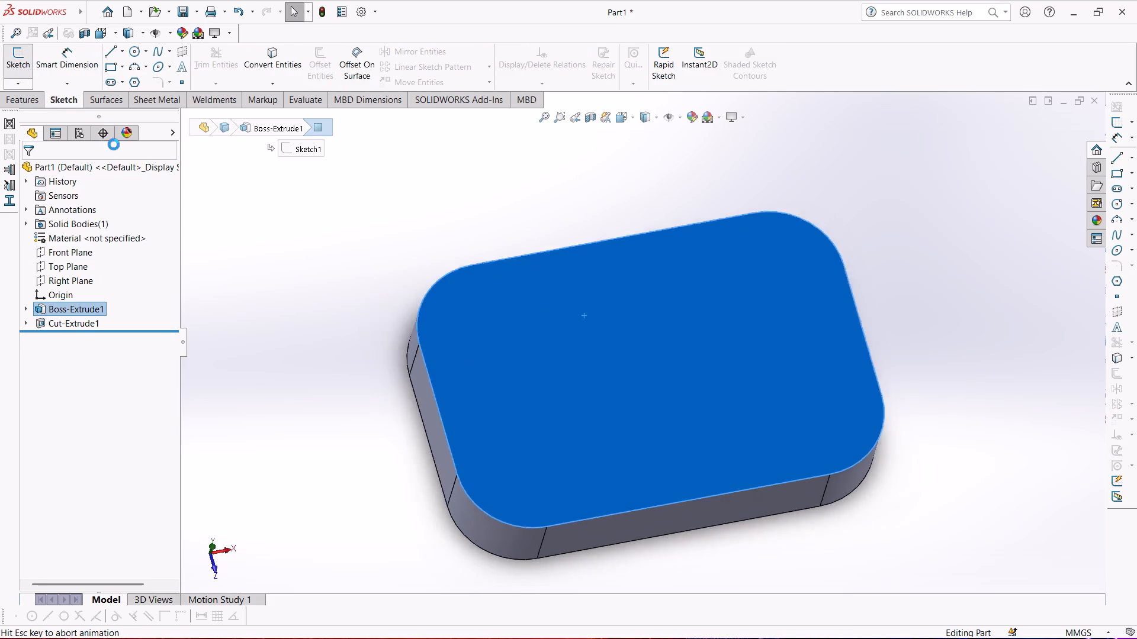
click(137, 52)
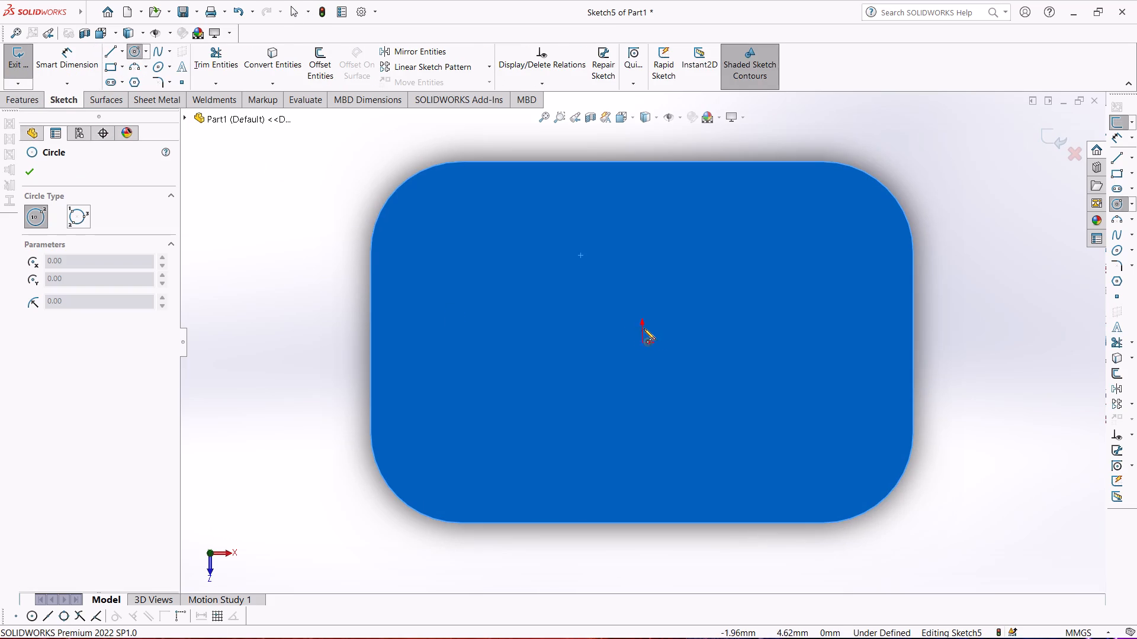
click(645, 343)
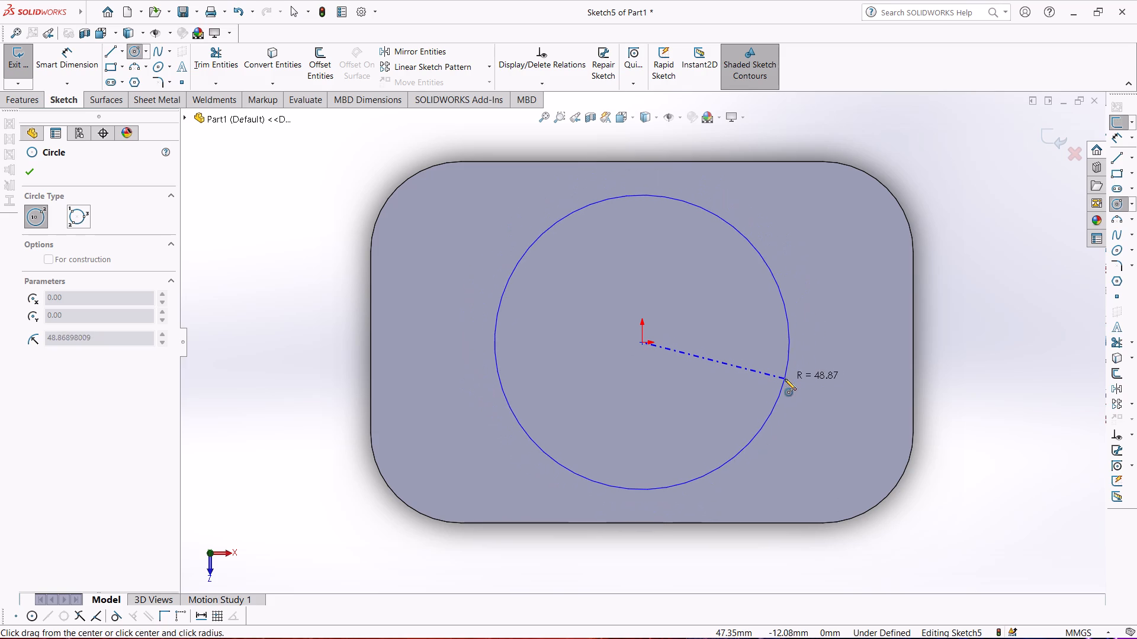
click(786, 369)
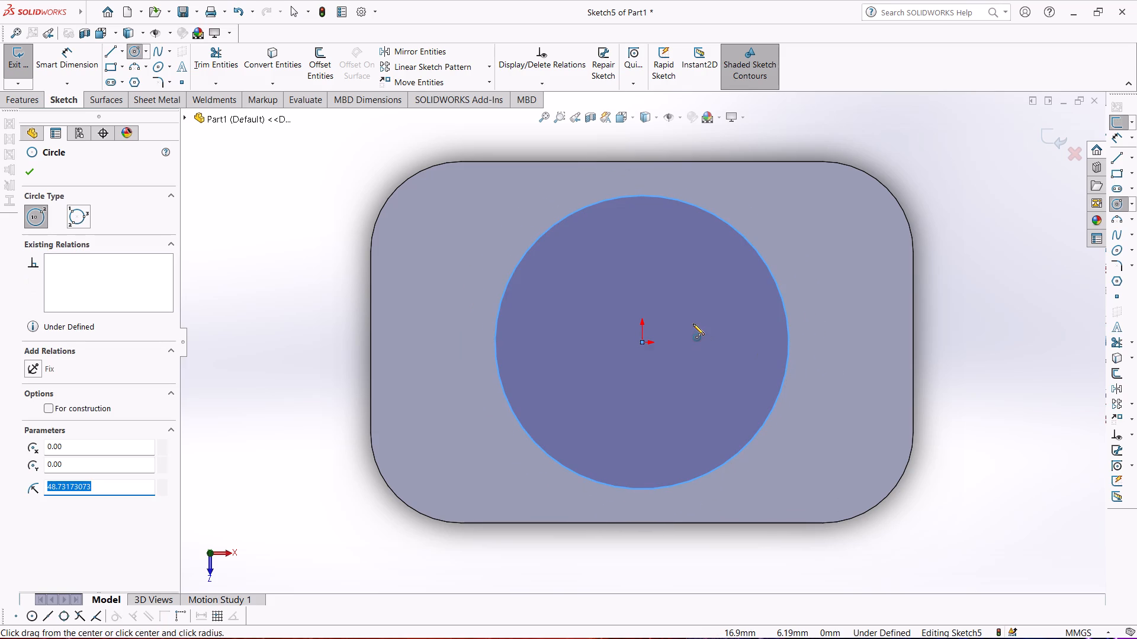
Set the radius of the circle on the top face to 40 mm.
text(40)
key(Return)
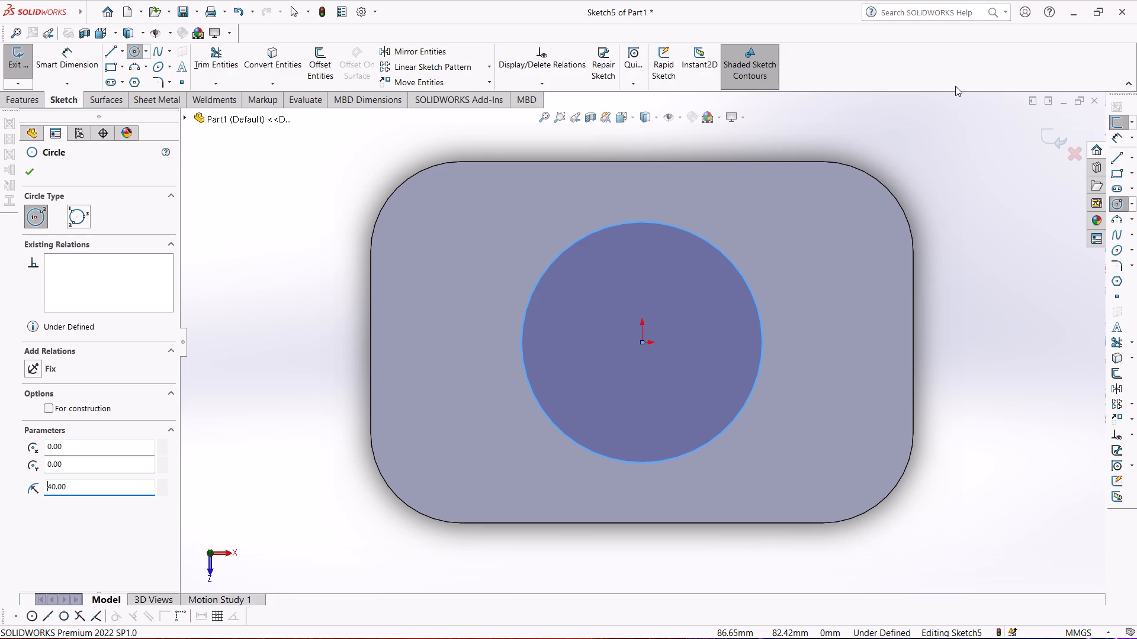
Set the radius of the circle on the top face to 50 mm.
key(5)
key(BackSpace)
key(Right)
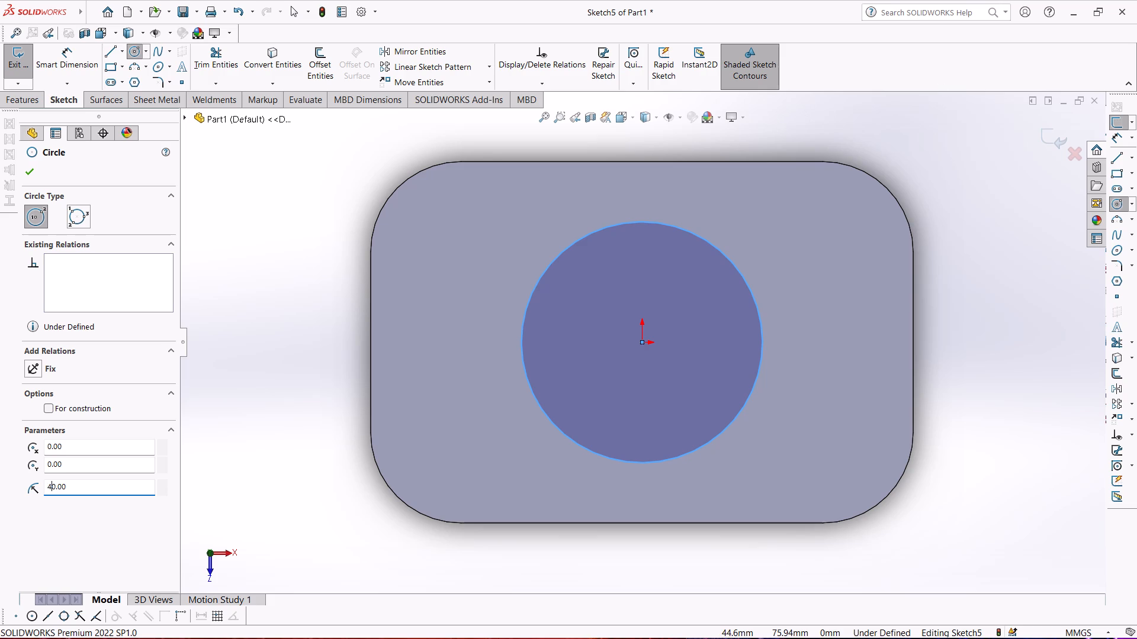
key(BackSpace)
key(5)
key(Return)
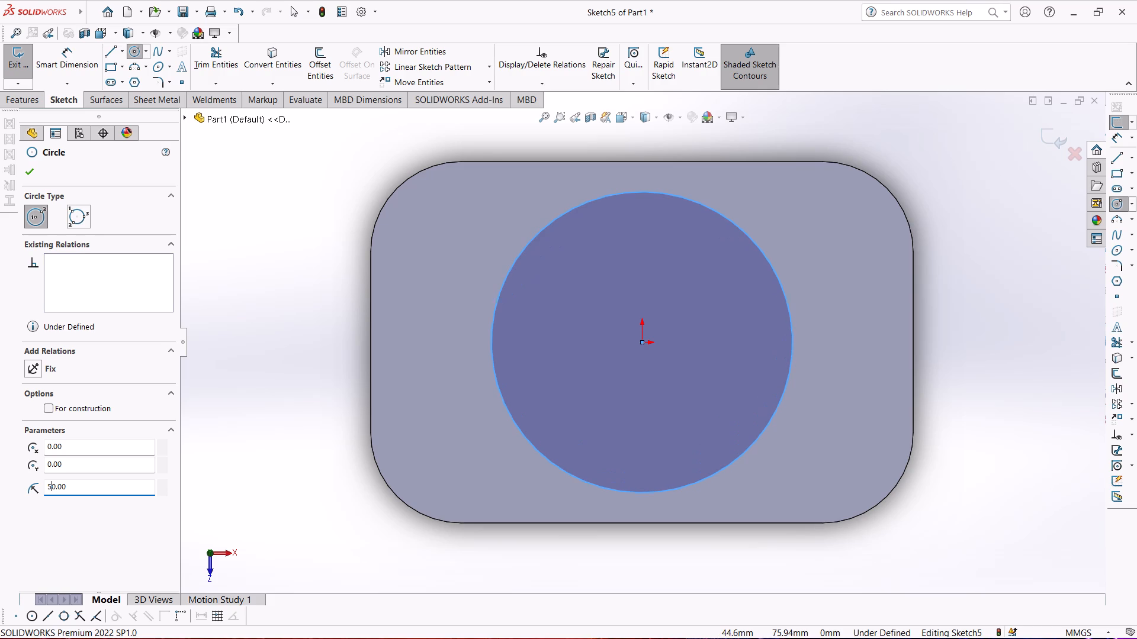
Dimension the diameter of the circle on the top face as 100 mm.
click(56, 64)
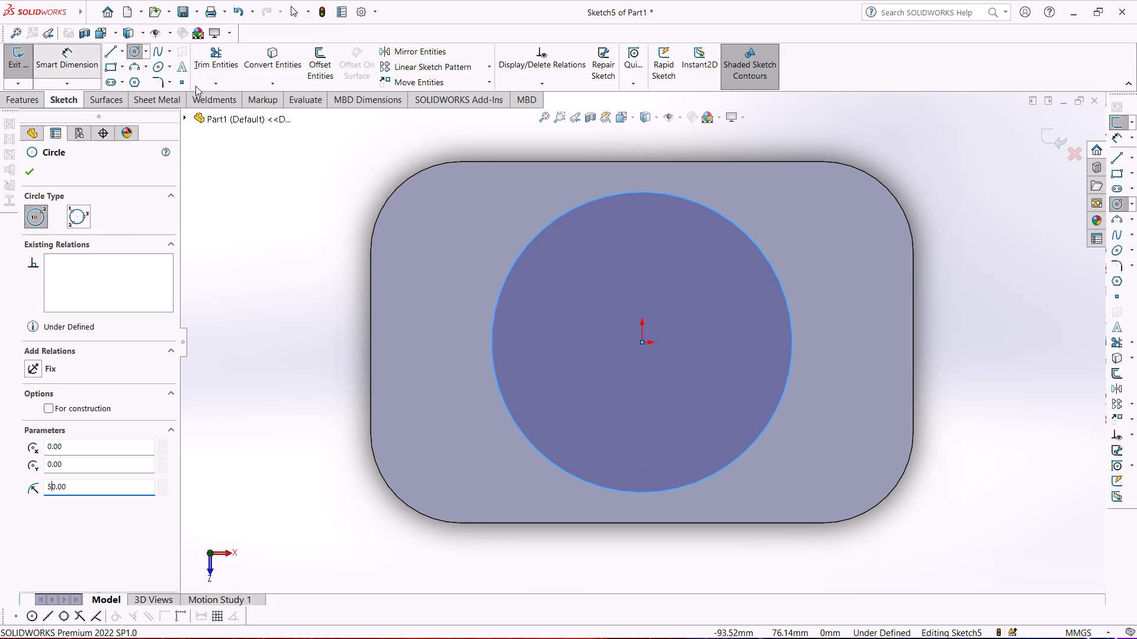
click(533, 243)
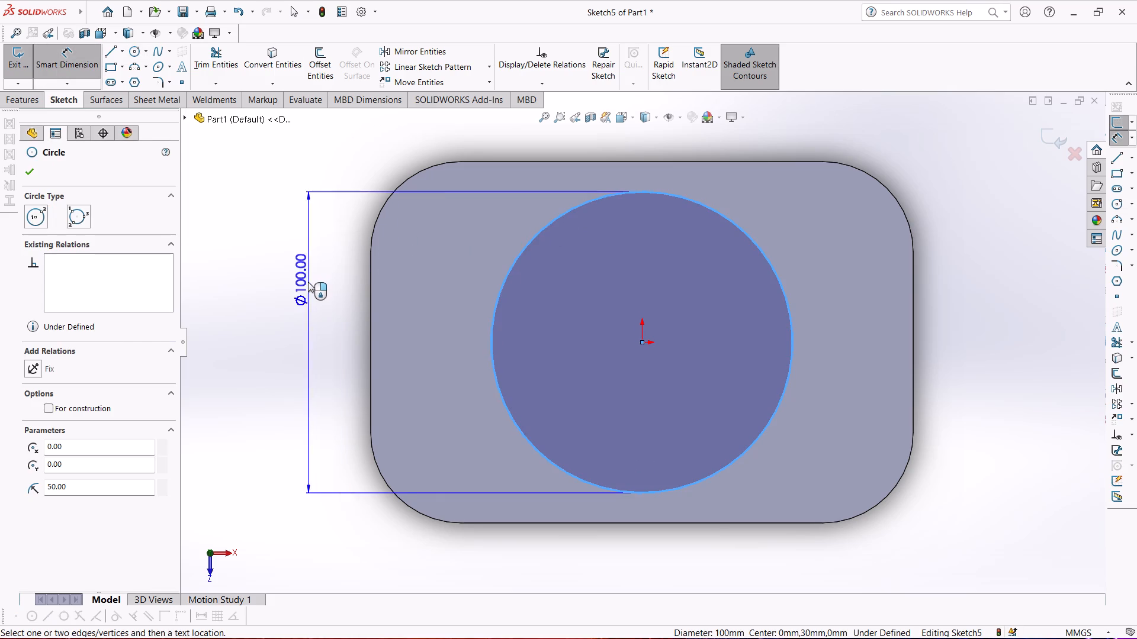
click(308, 282)
click(255, 260)
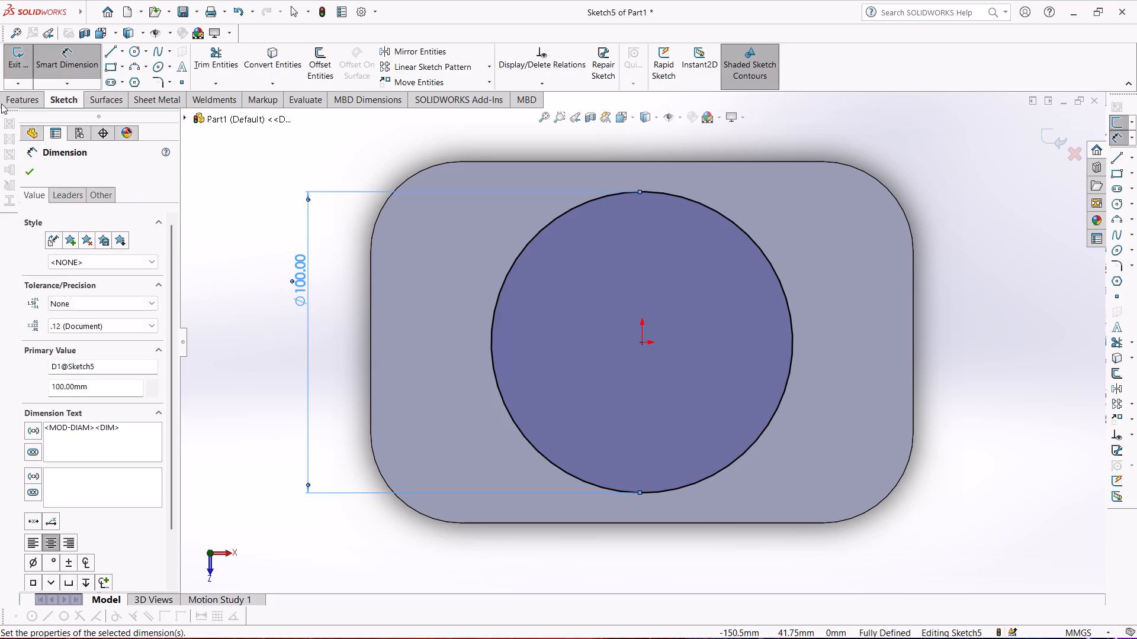
Exit the sketch and extrude the 100 mm circle upward from the block's top face as a merged boss, 100 mm deep.
click(15, 50)
click(20, 99)
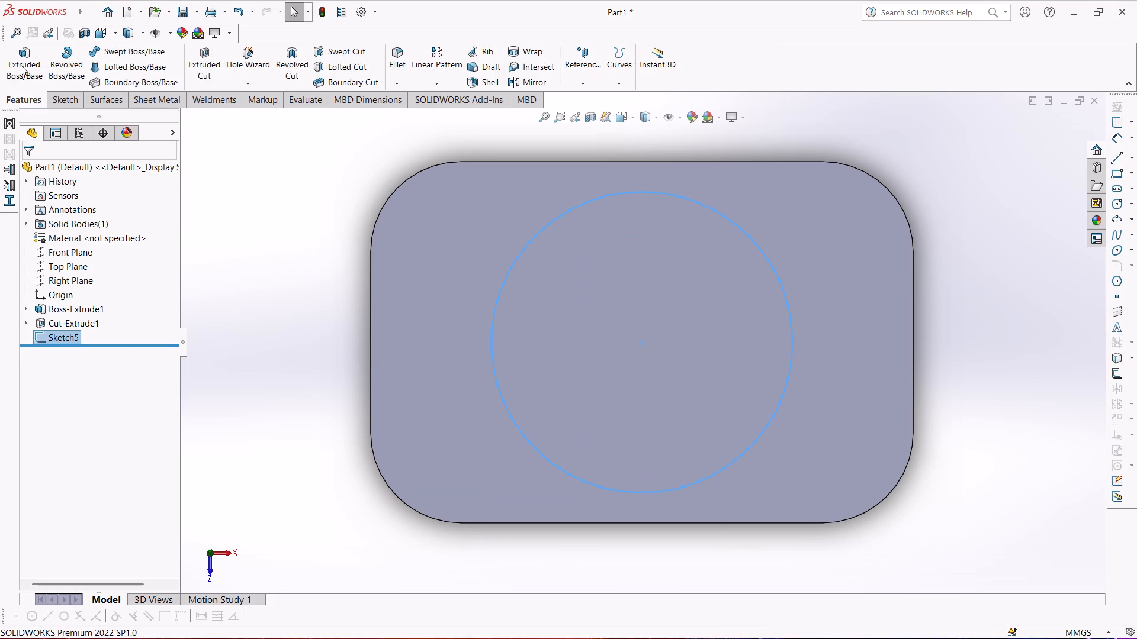
click(21, 66)
scroll(239, 304, up, 2)
middle_drag(259, 309, 266, 279)
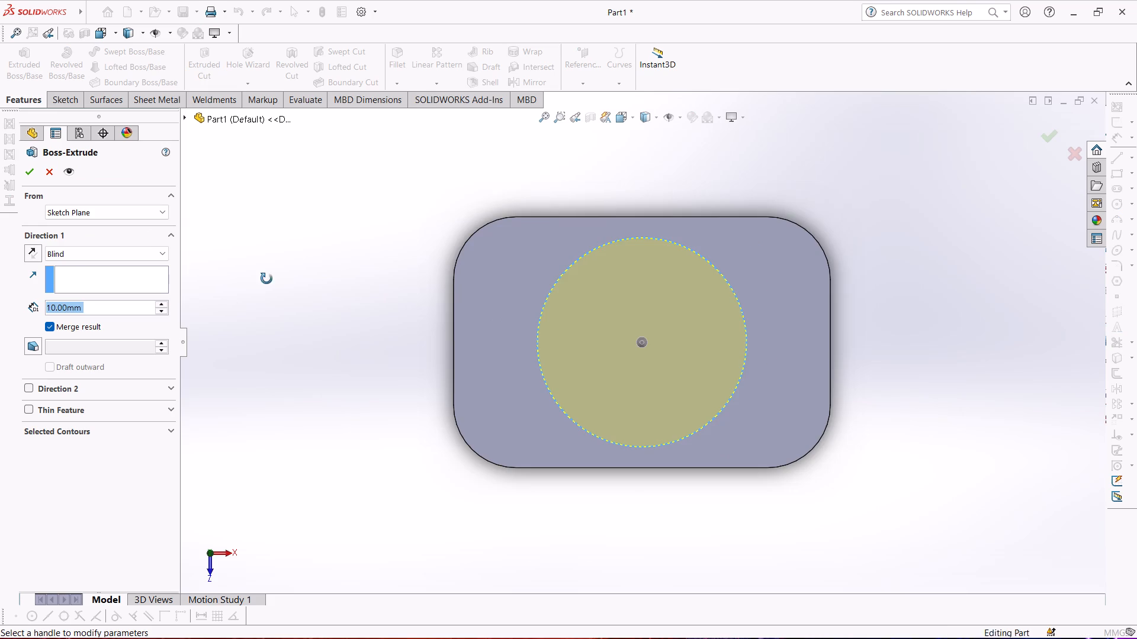
middle_drag(266, 279, 291, 130)
drag(134, 305, 34, 300)
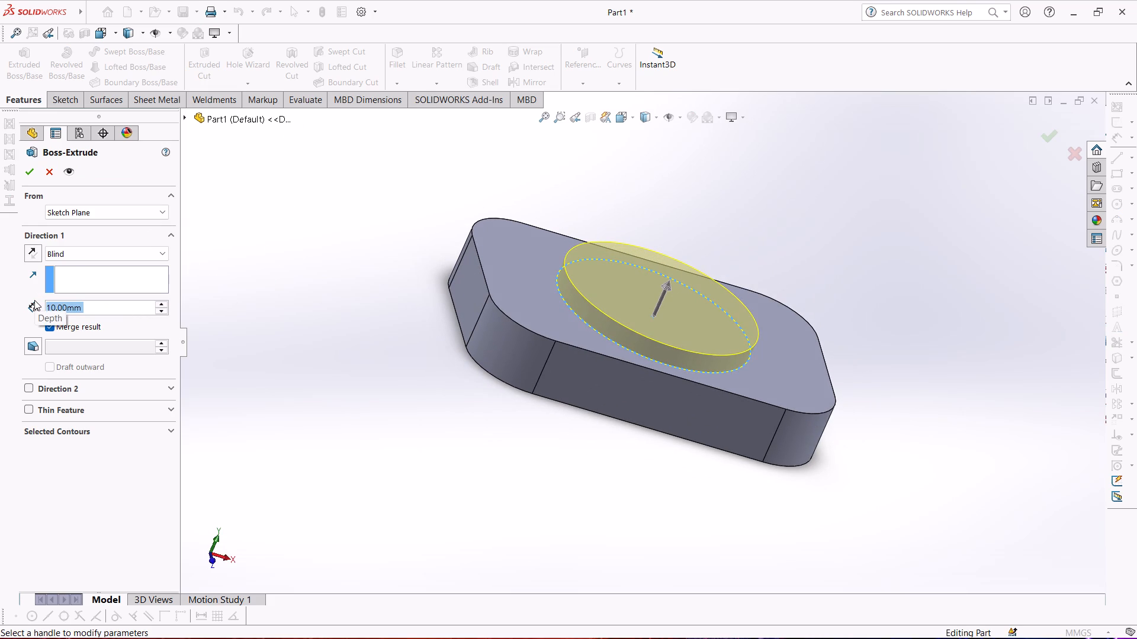
text(100)
key(Return)
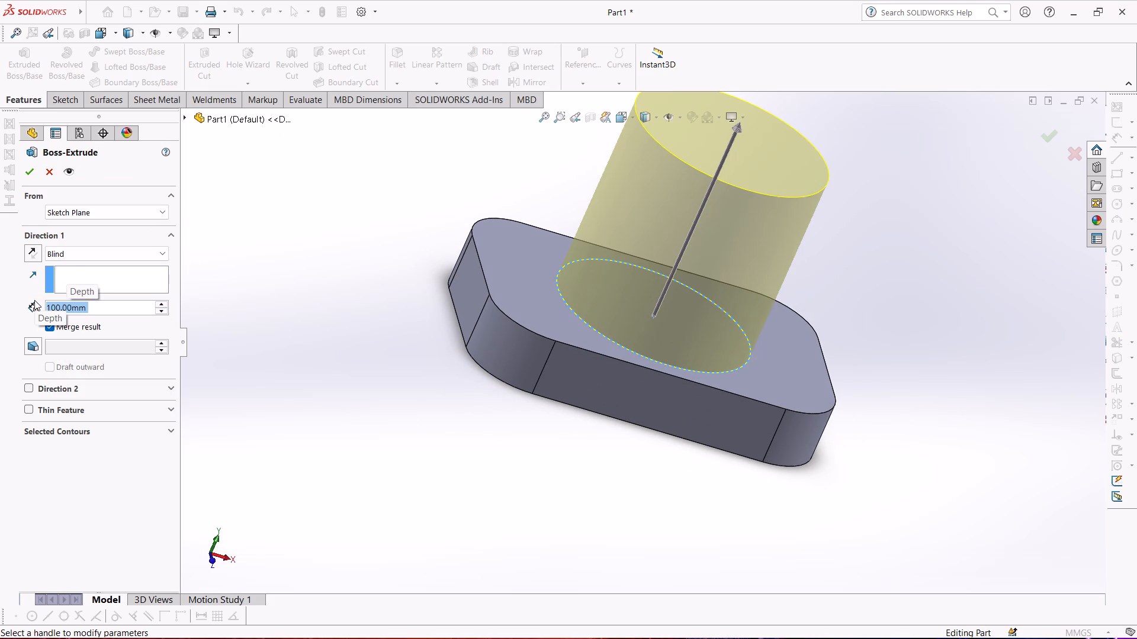
click(26, 168)
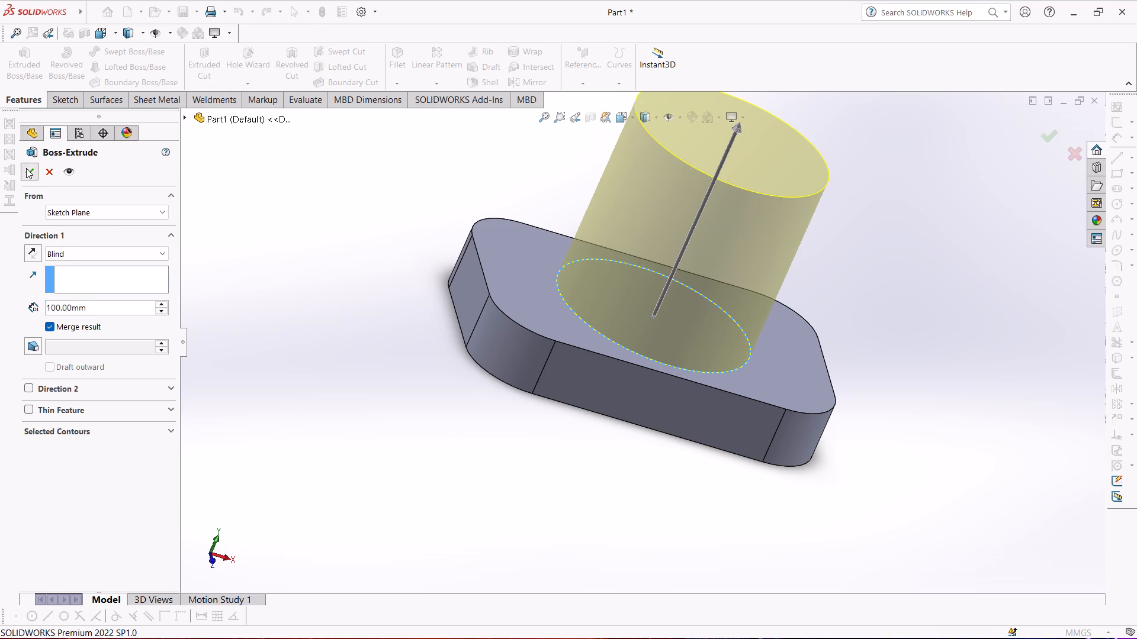
Fillet the top face of the cylindrical boss with a symmetric 23 mm radius.
scroll(362, 309, up, 3)
middle_drag(446, 290, 431, 263)
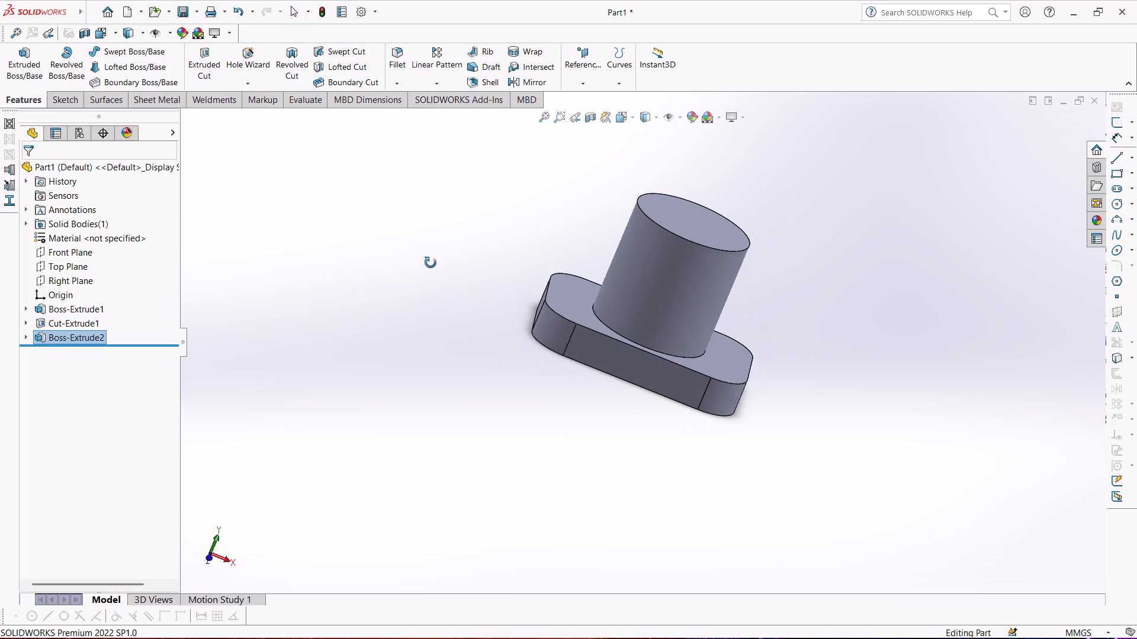
middle_drag(431, 263, 421, 285)
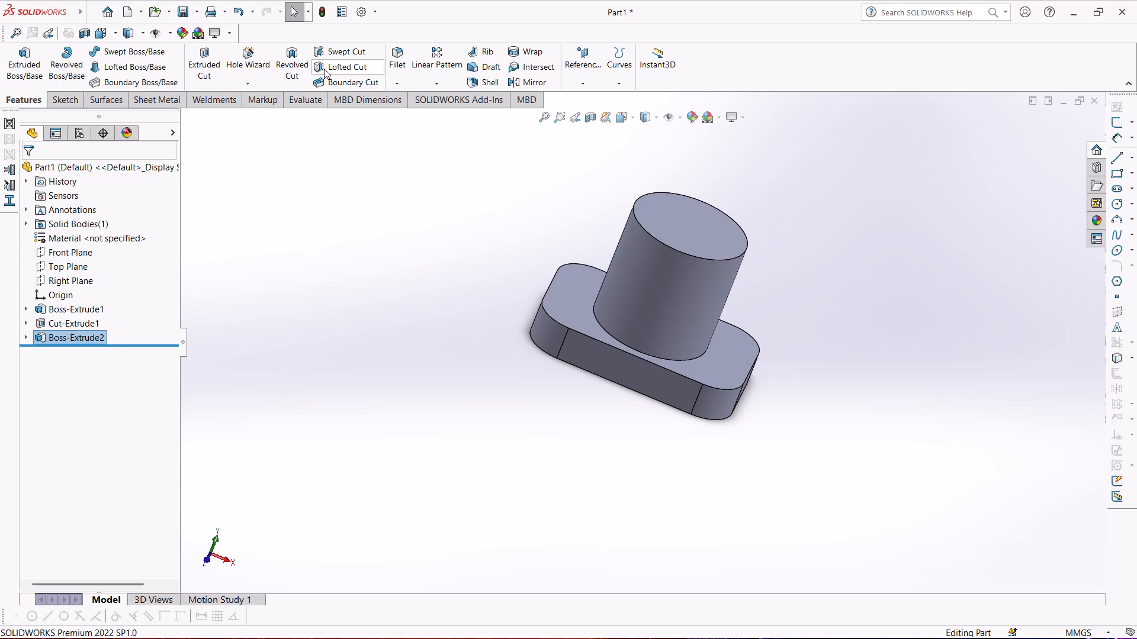
scroll(688, 176, up, 2)
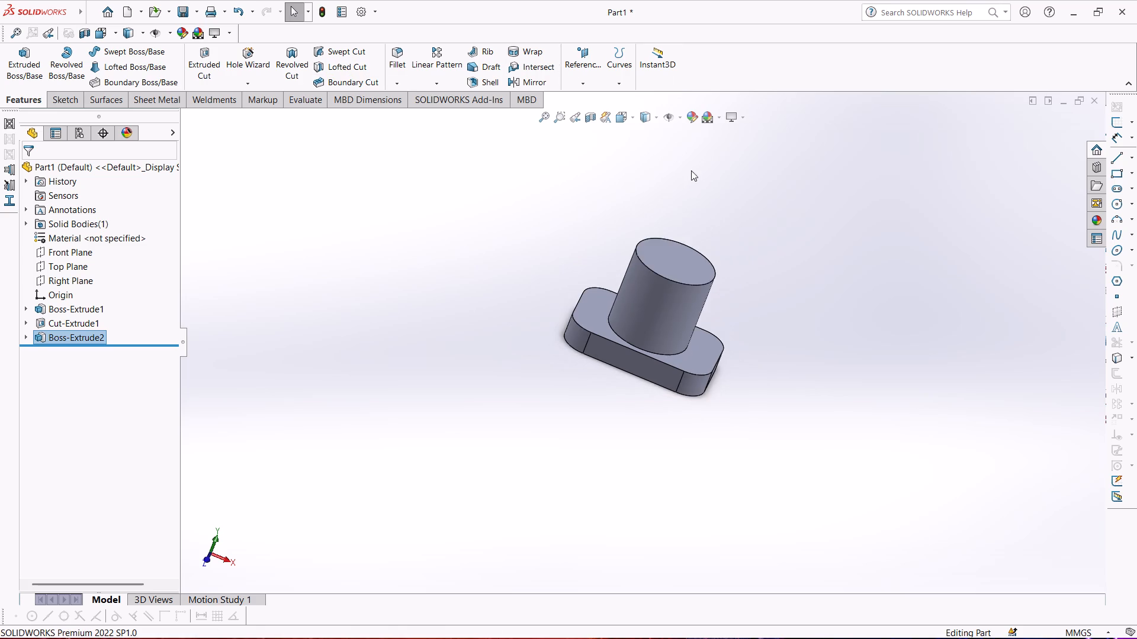
scroll(699, 195, down, 4)
middle_drag(684, 262, 662, 208)
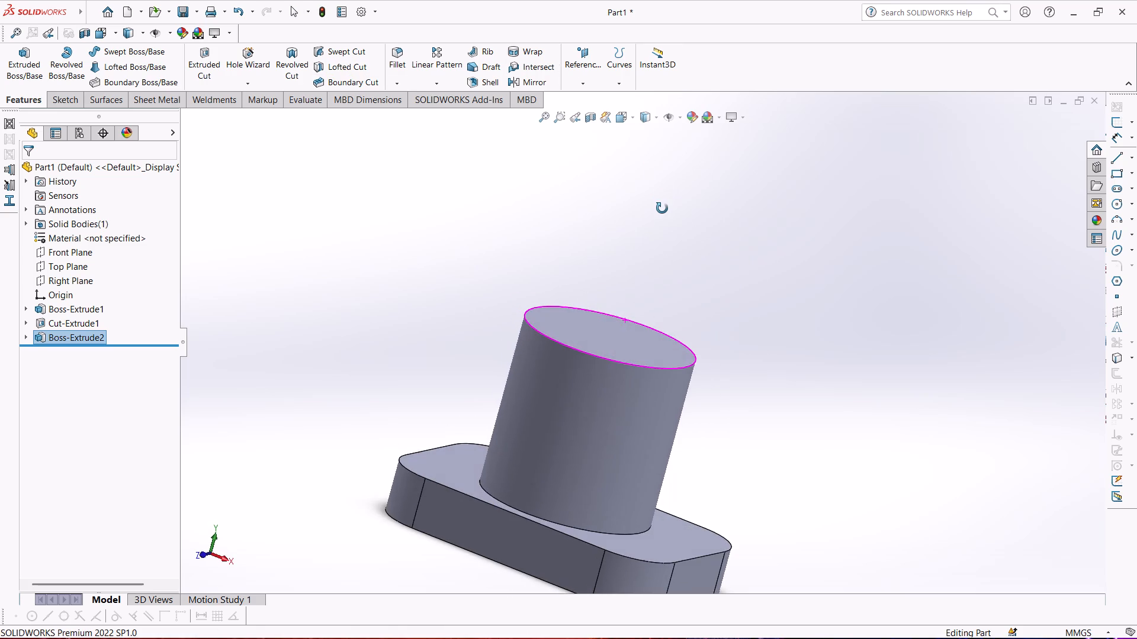
middle_drag(662, 208, 696, 191)
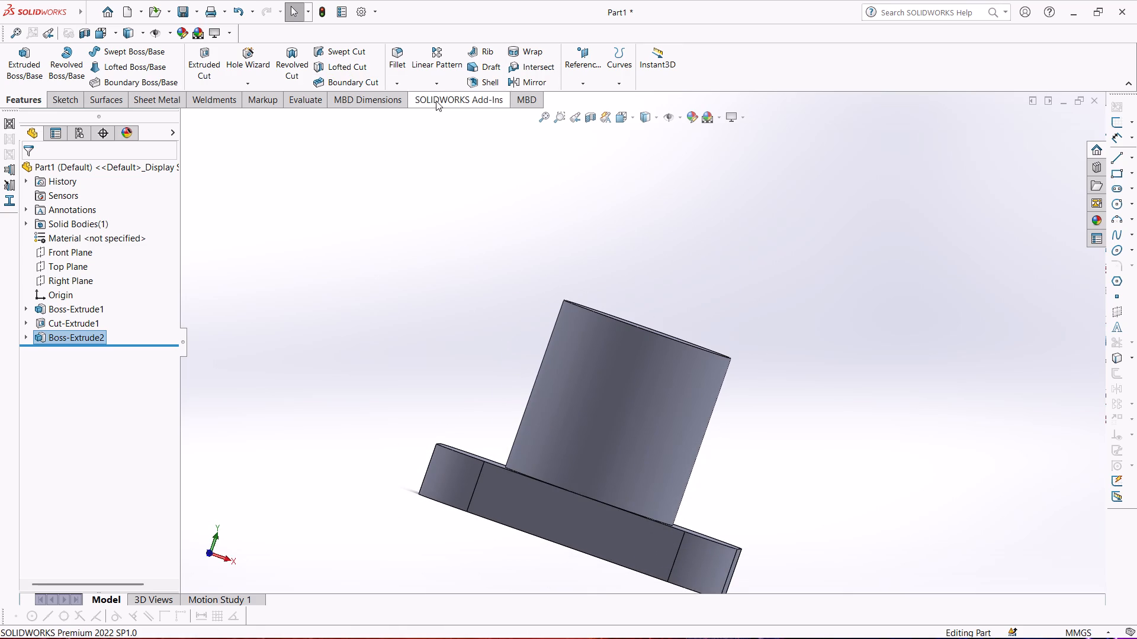
click(400, 43)
click(399, 48)
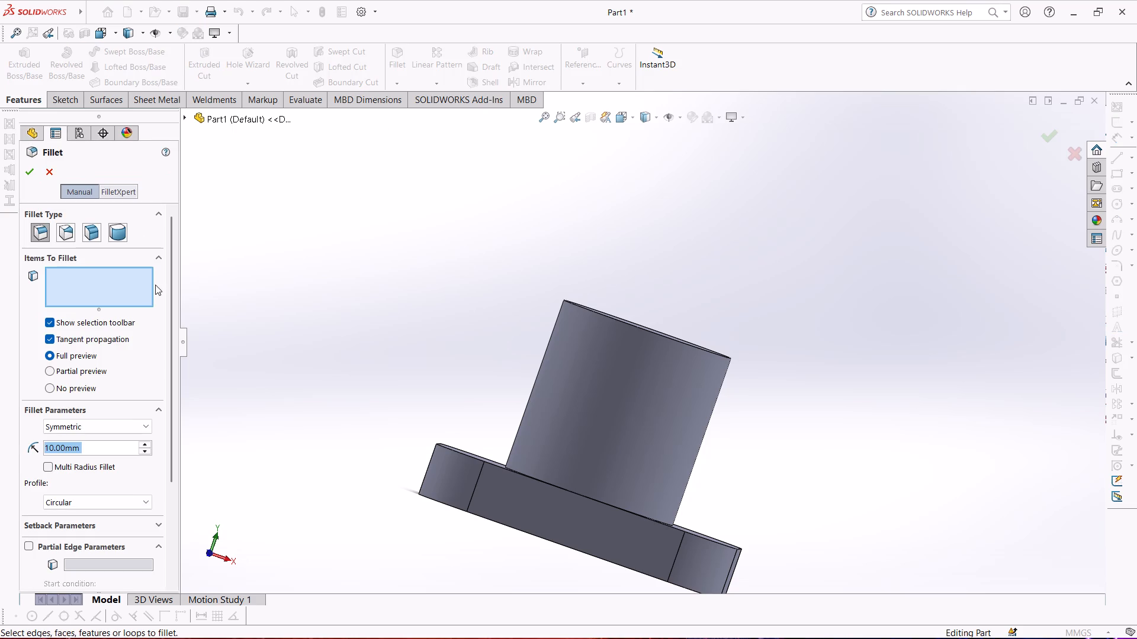
text(23)
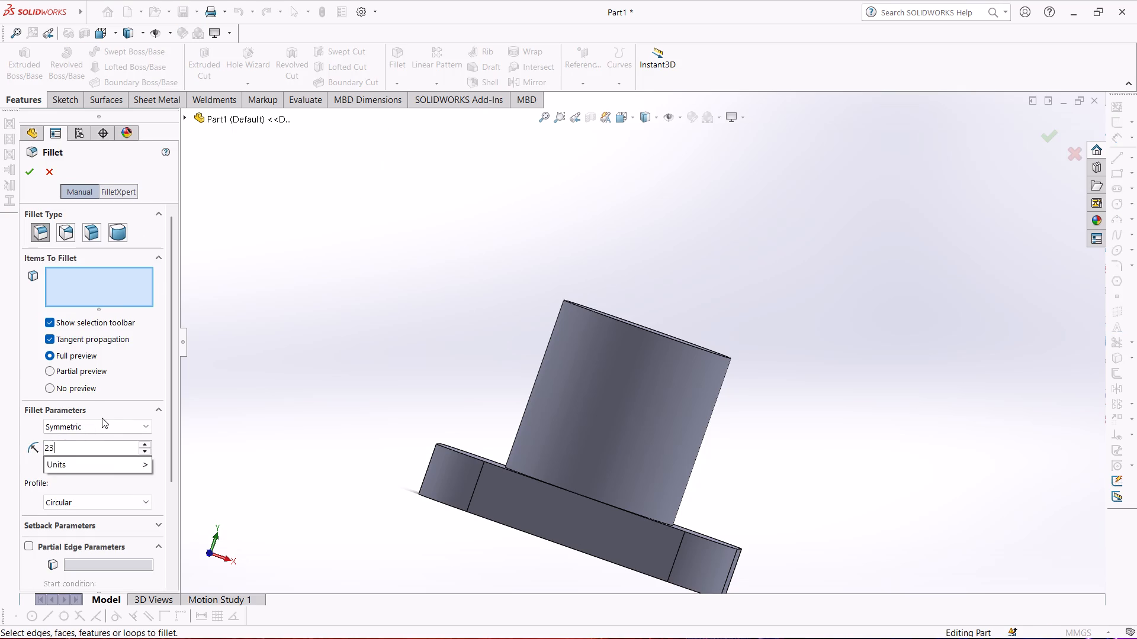
key(Return)
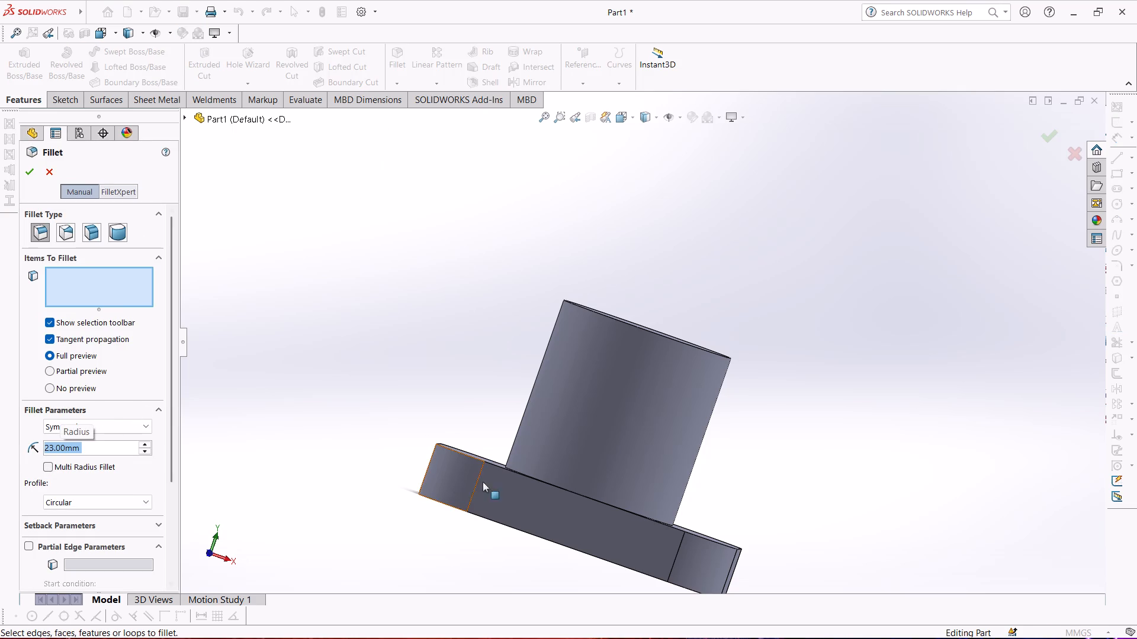
middle_drag(747, 340, 724, 451)
click(658, 389)
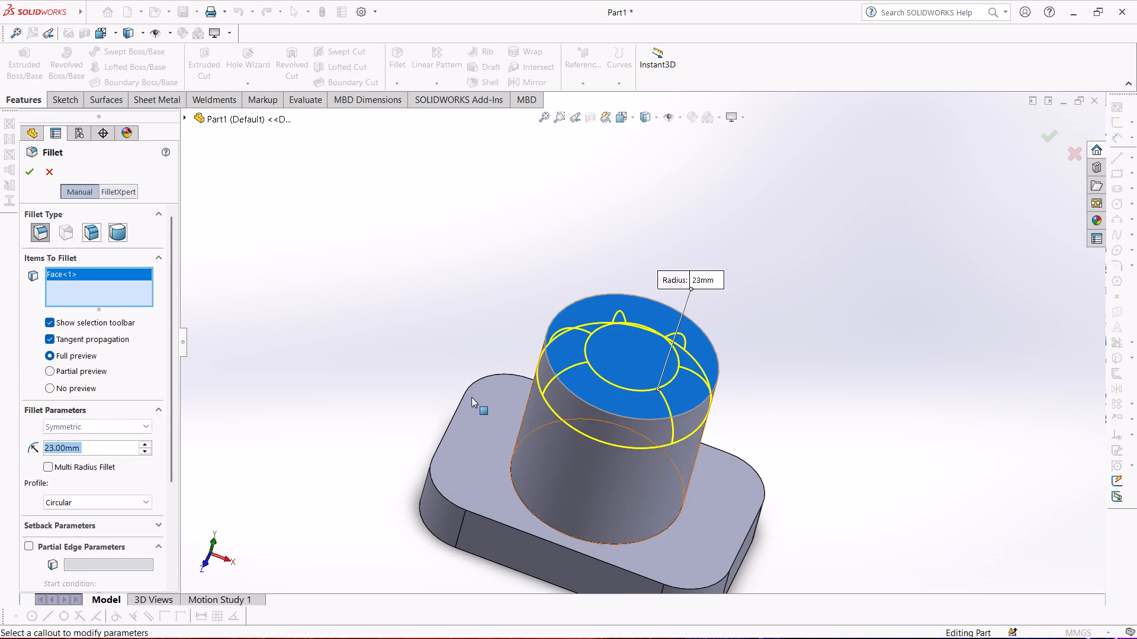
middle_drag(292, 396, 317, 330)
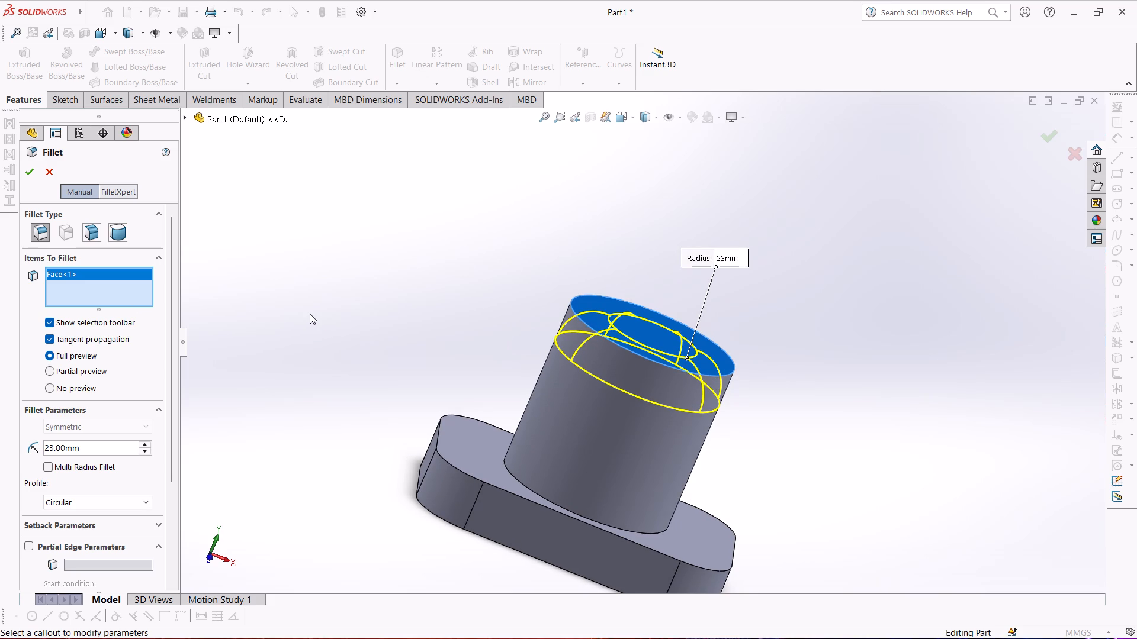
middle_drag(317, 314, 330, 306)
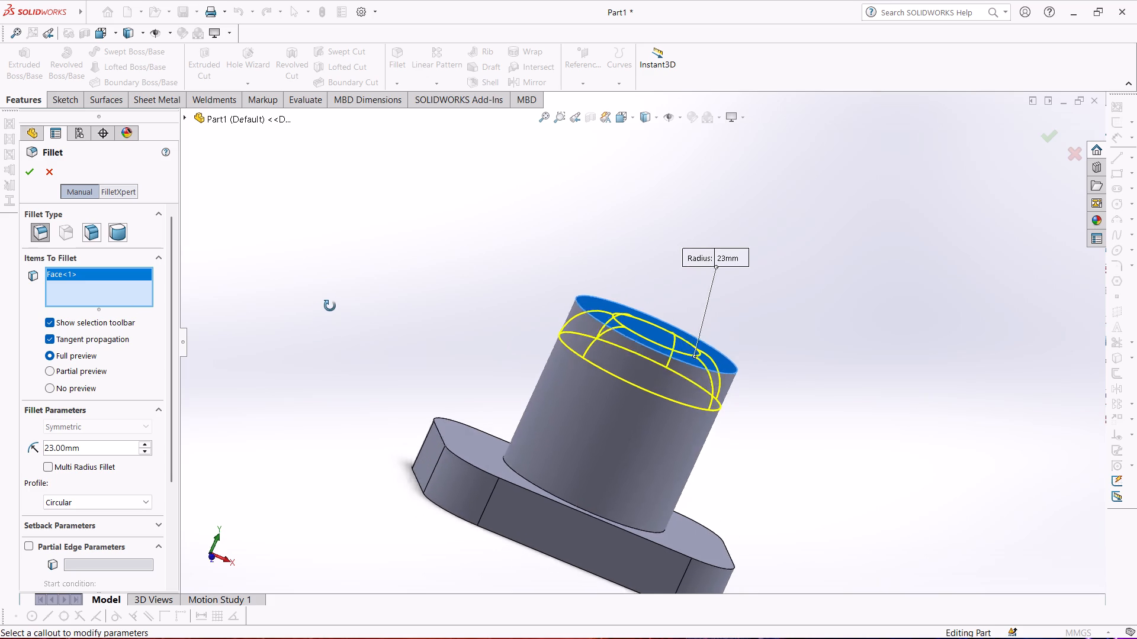
middle_drag(330, 306, 354, 285)
click(30, 173)
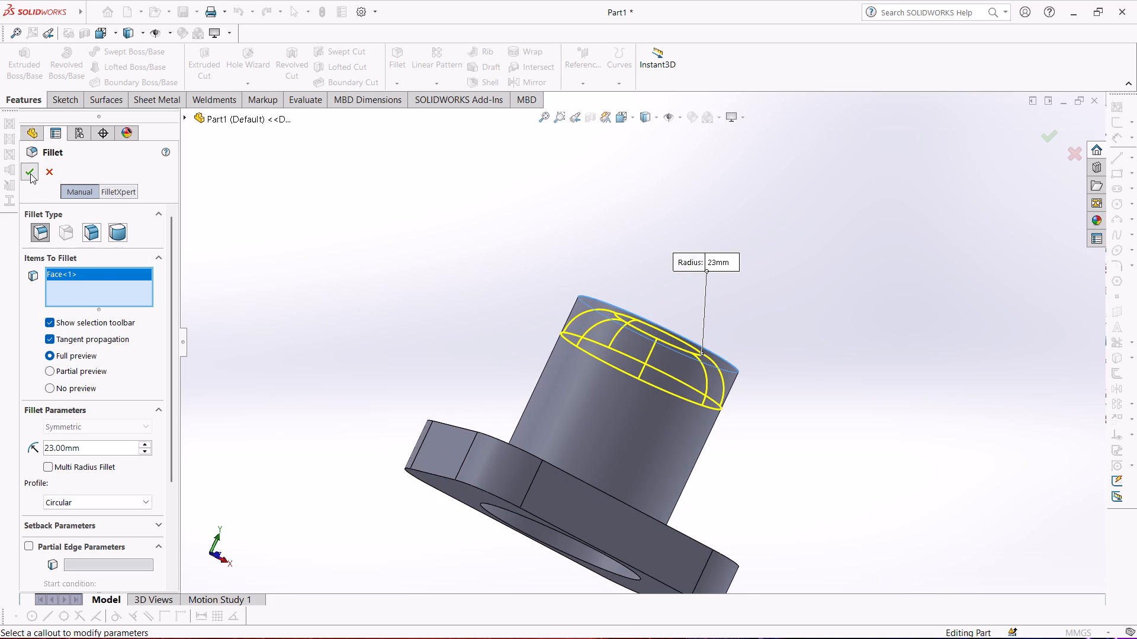
Examine the part from all sides, including the rounded boss top, the base block and the circular pocket underneath.
middle_drag(476, 389, 241, 235)
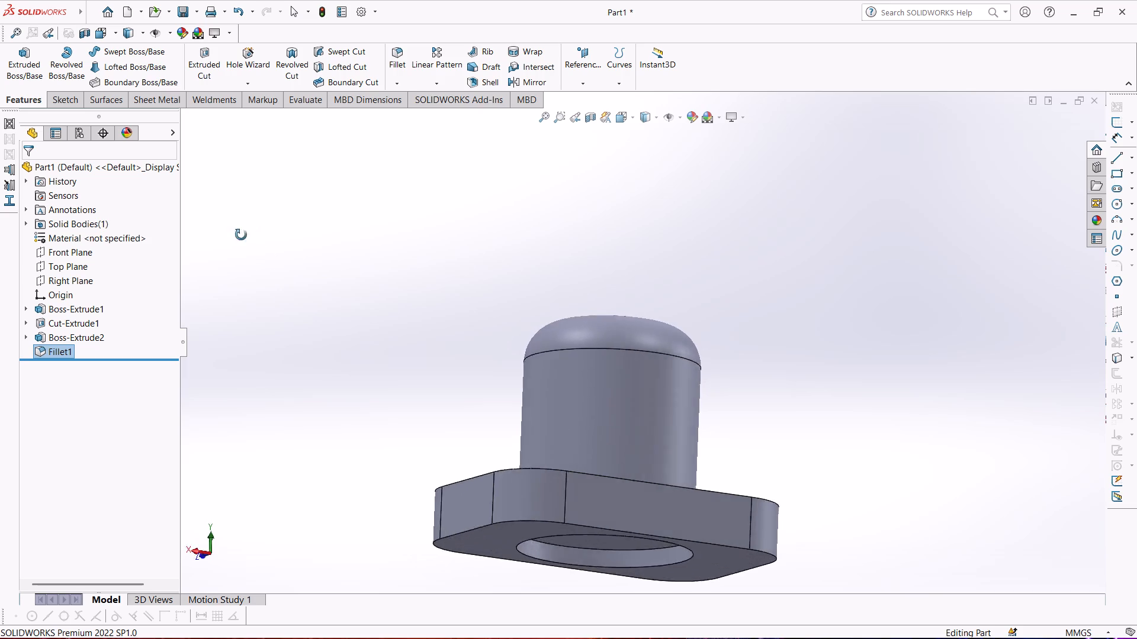
middle_drag(241, 235, 324, 377)
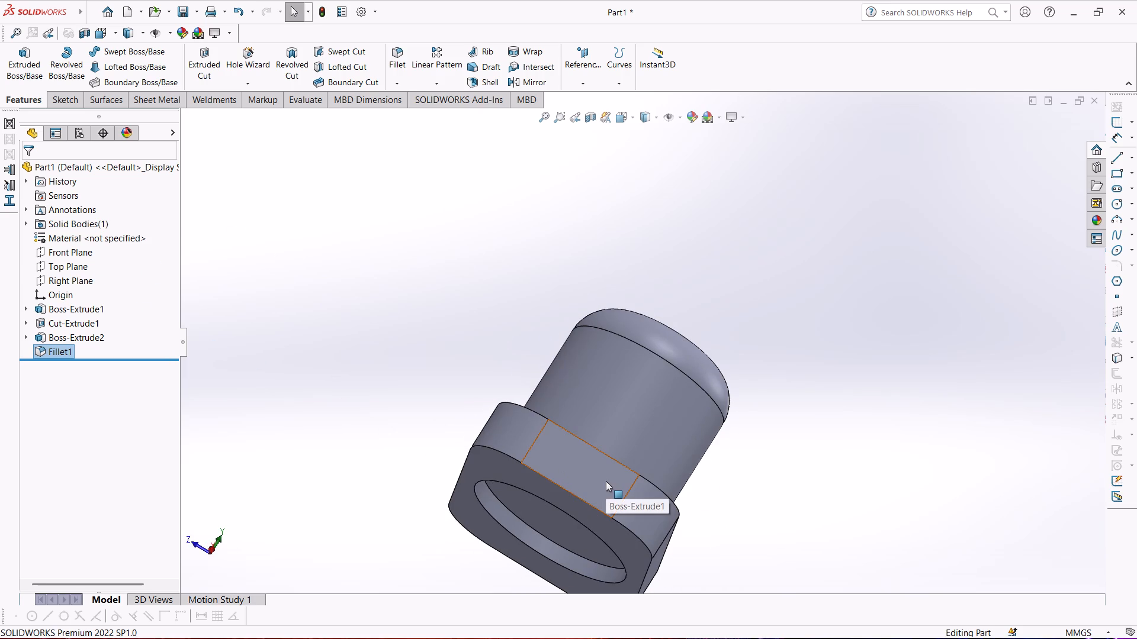
middle_drag(395, 353, 255, 408)
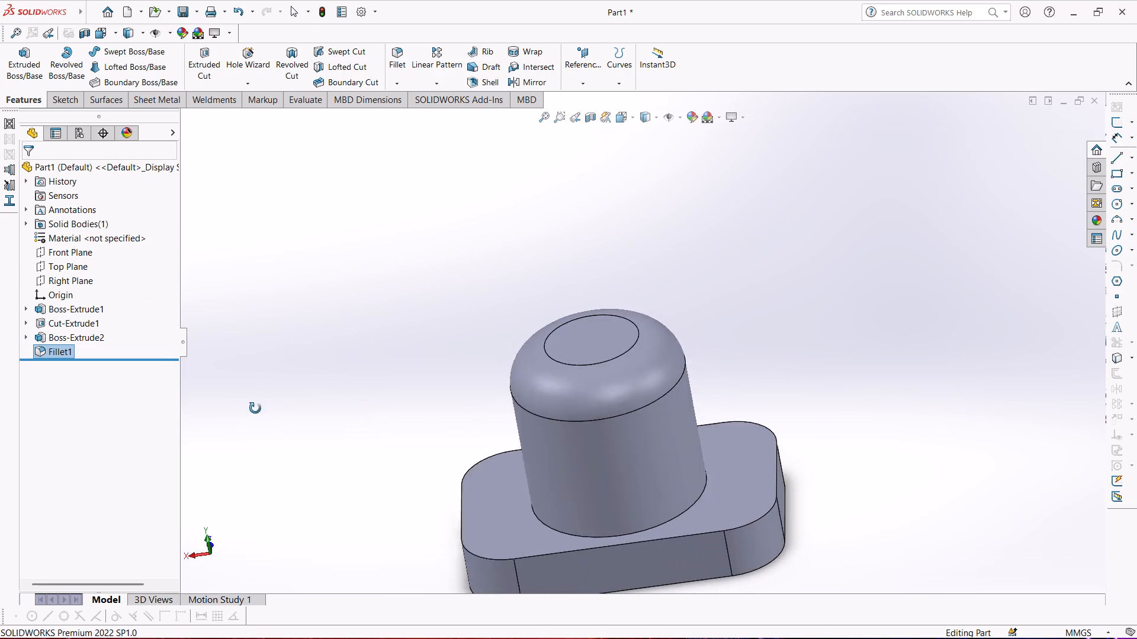
middle_drag(255, 408, 239, 404)
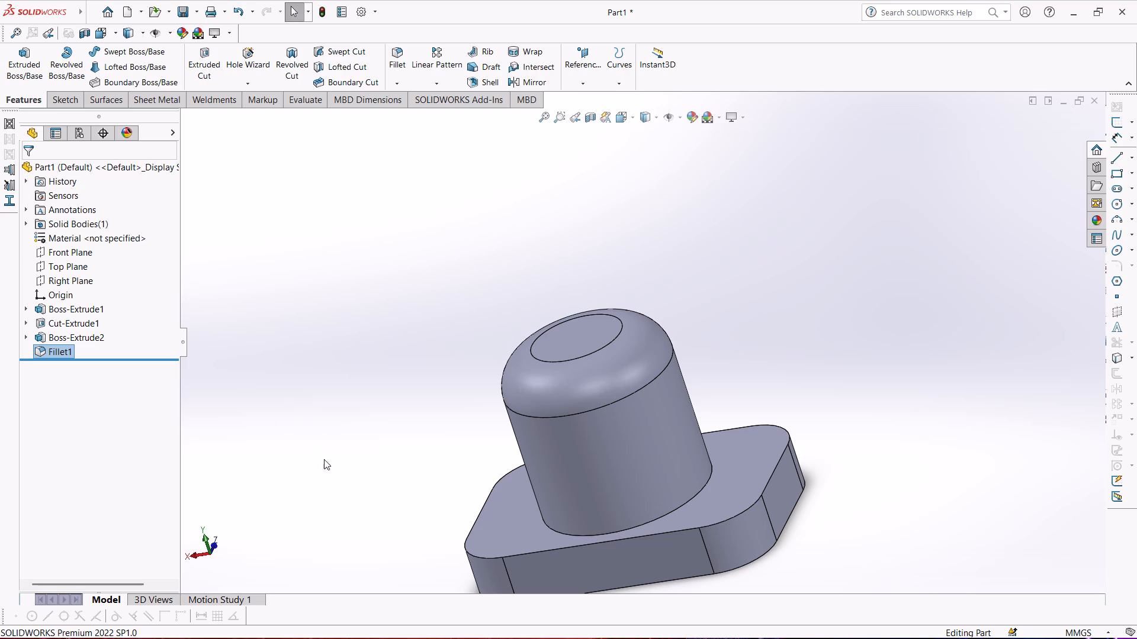
middle_drag(326, 473, 159, 455)
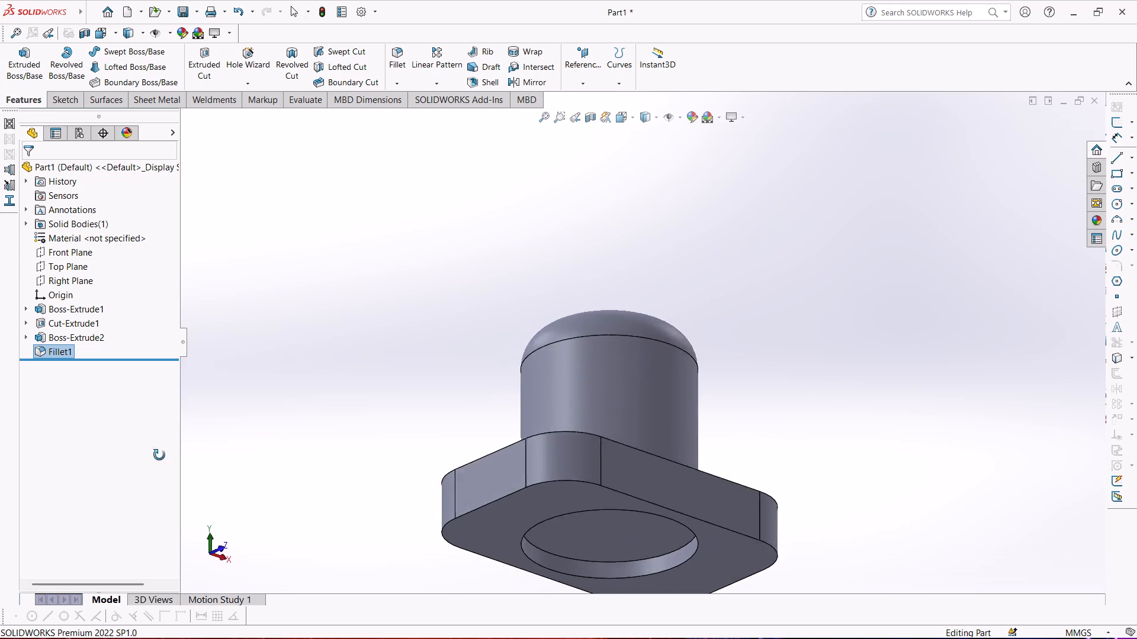
middle_drag(159, 455, 333, 621)
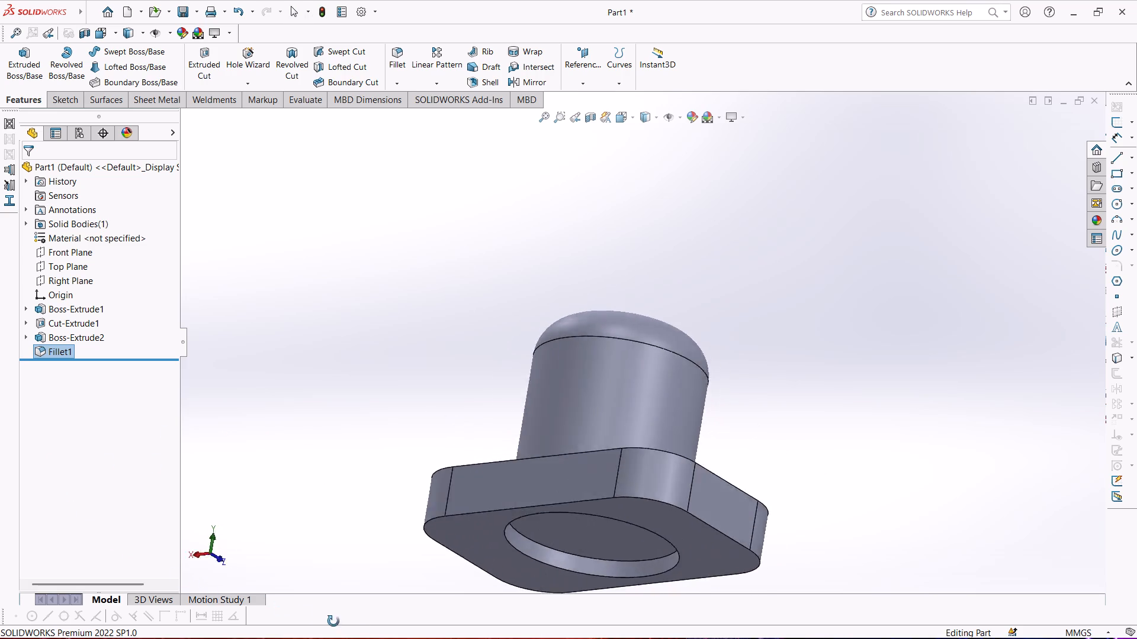
middle_drag(333, 621, 1128, 611)
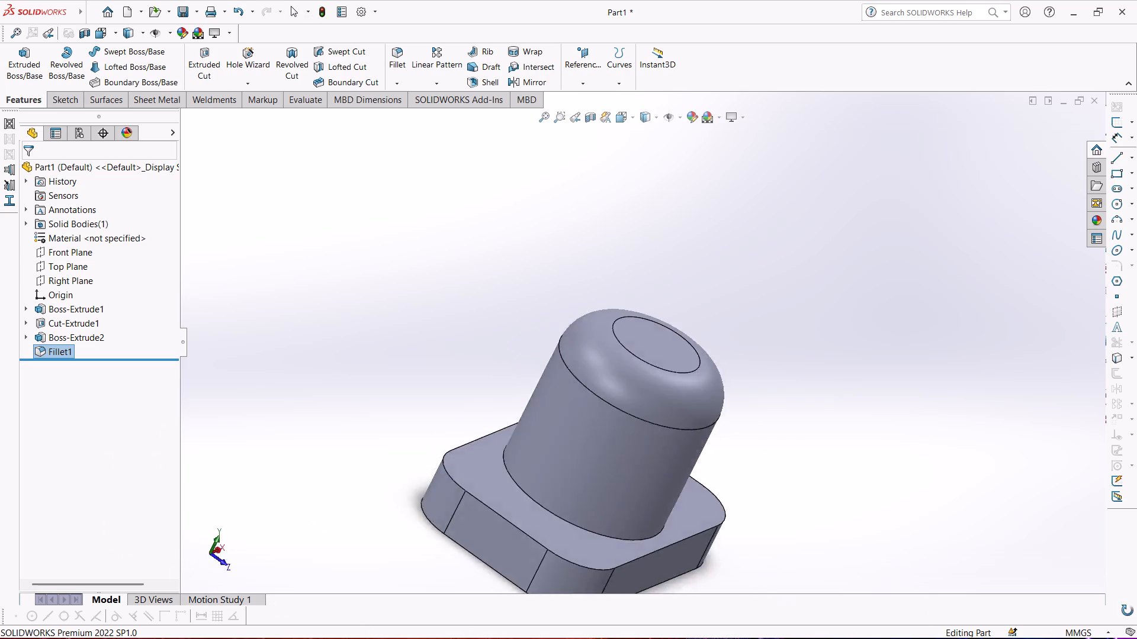
middle_drag(1128, 611, 587, 603)
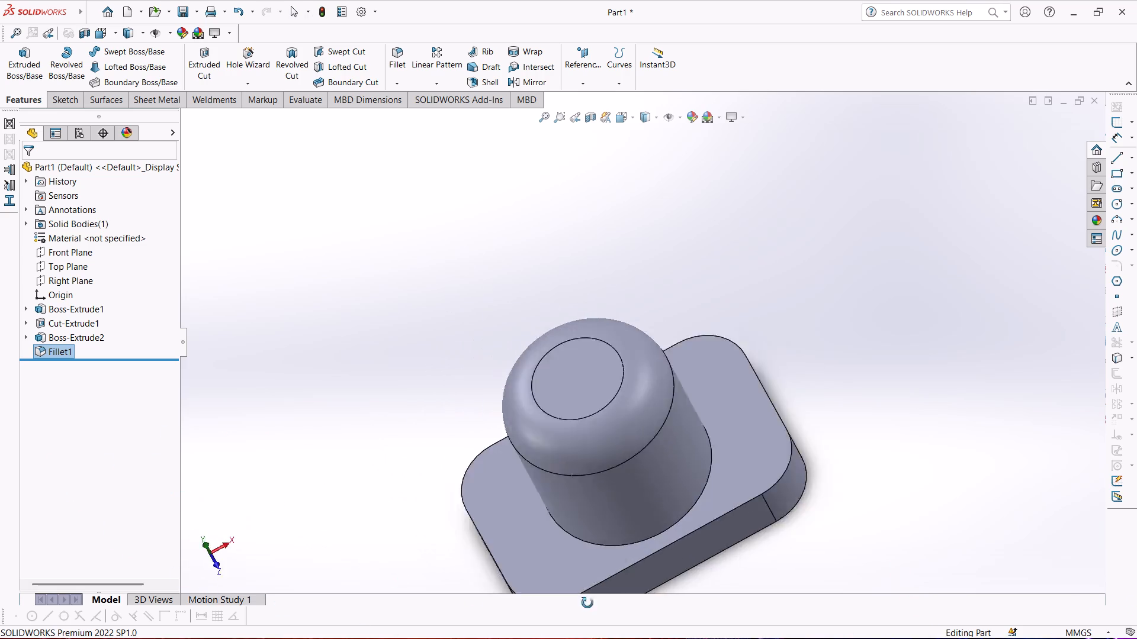
middle_drag(587, 603, 1117, 393)
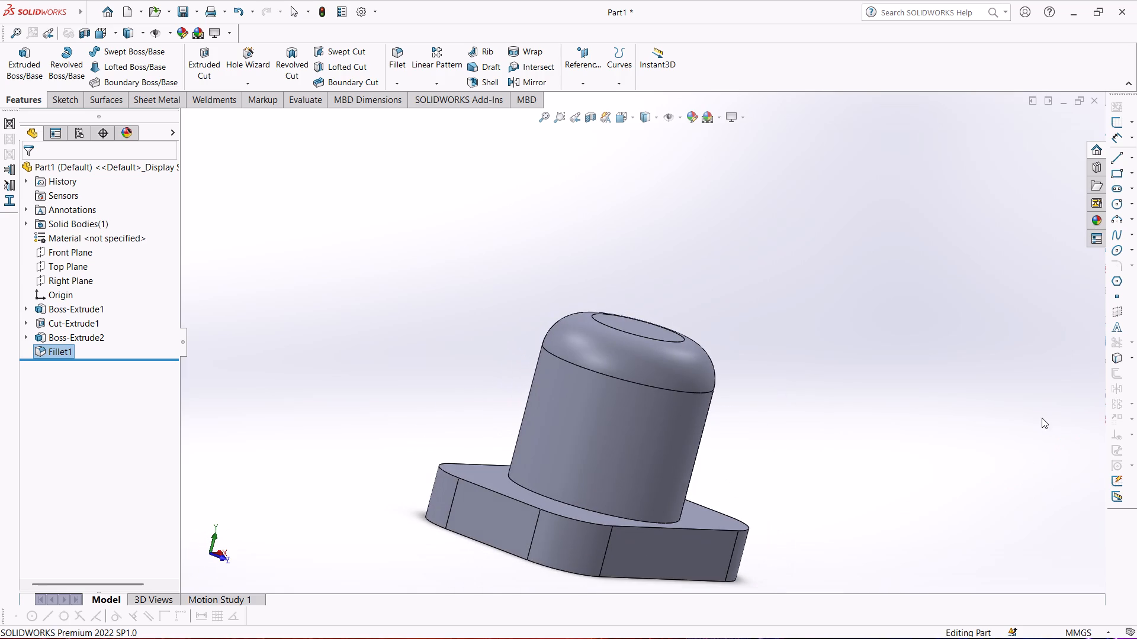
middle_drag(624, 483, 417, 486)
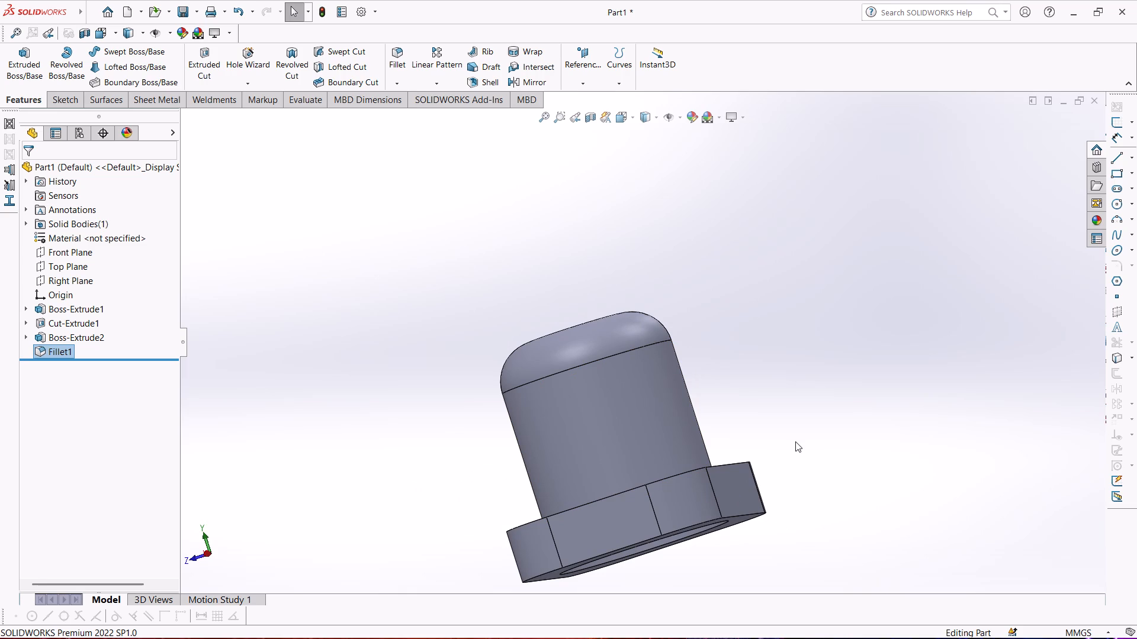
middle_drag(786, 458, 640, 541)
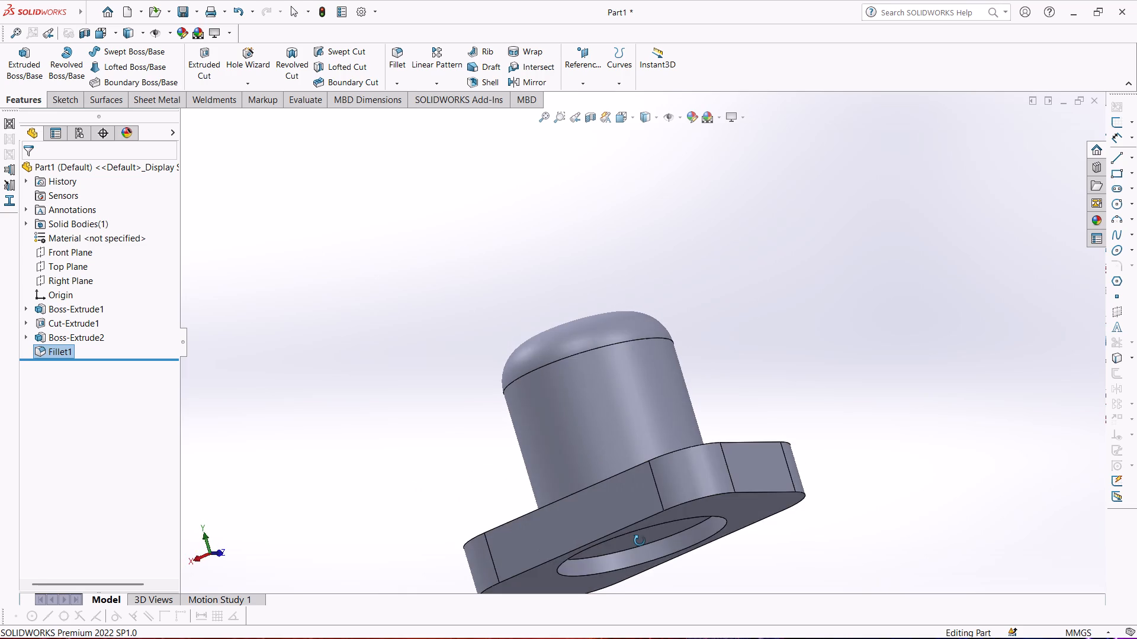
middle_drag(640, 541, 704, 580)
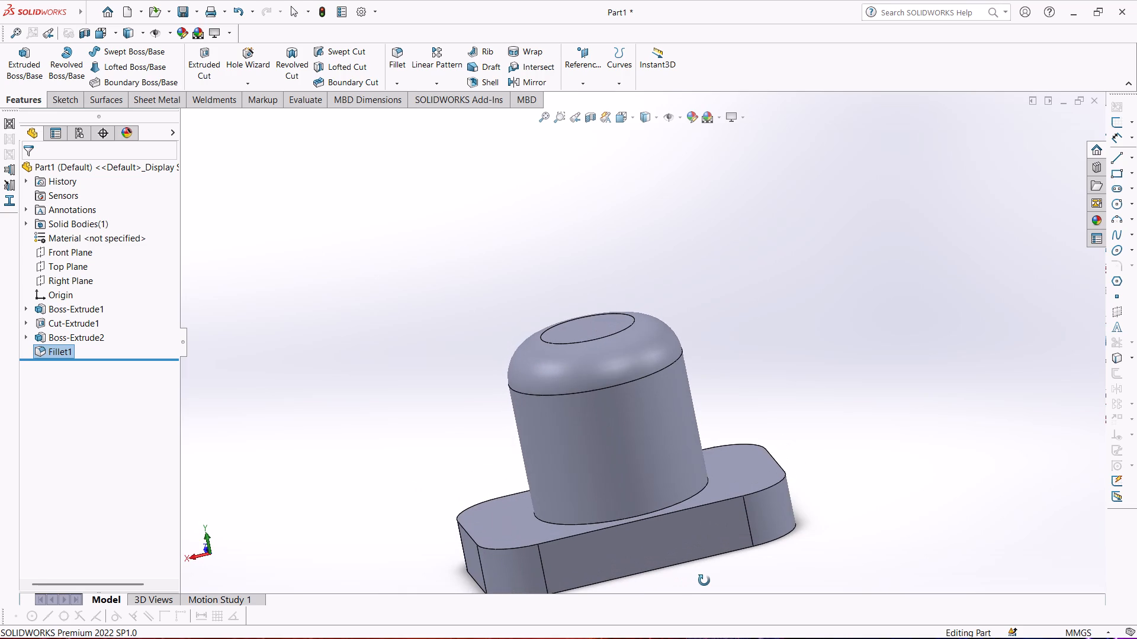
middle_drag(704, 580, 705, 578)
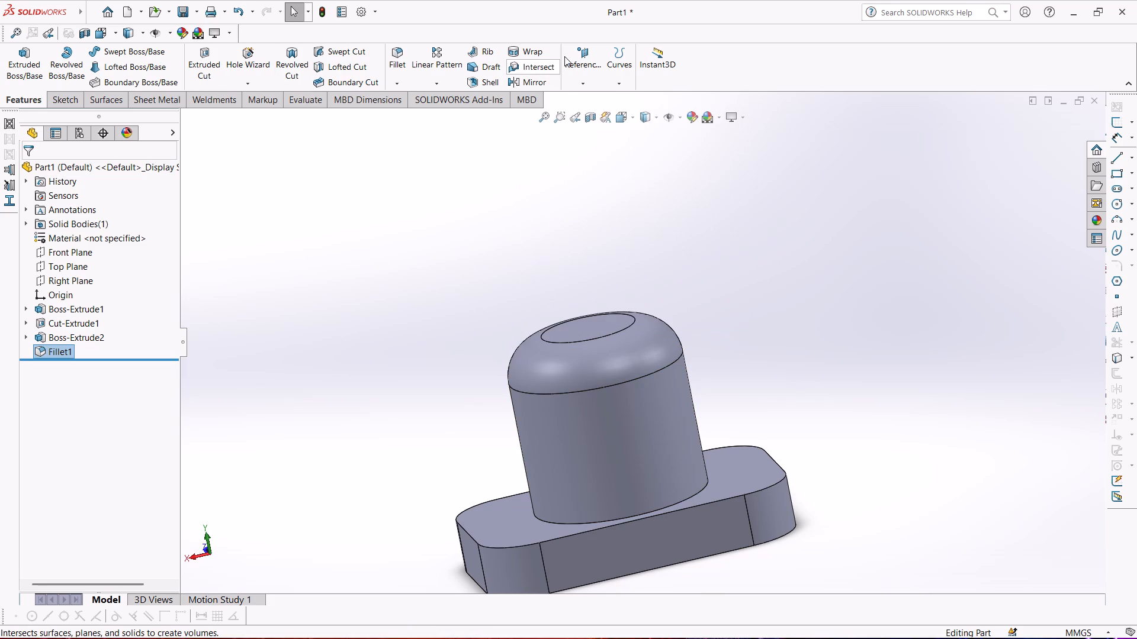
Start a new reference plane using the Front Plane as its first reference.
click(579, 50)
click(590, 64)
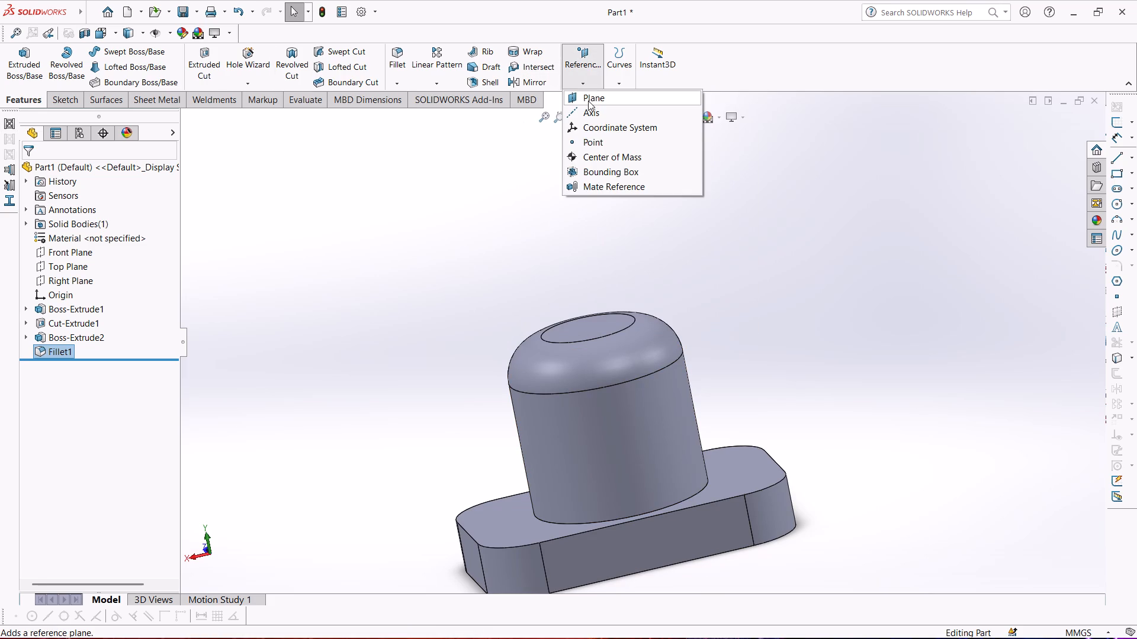
click(588, 101)
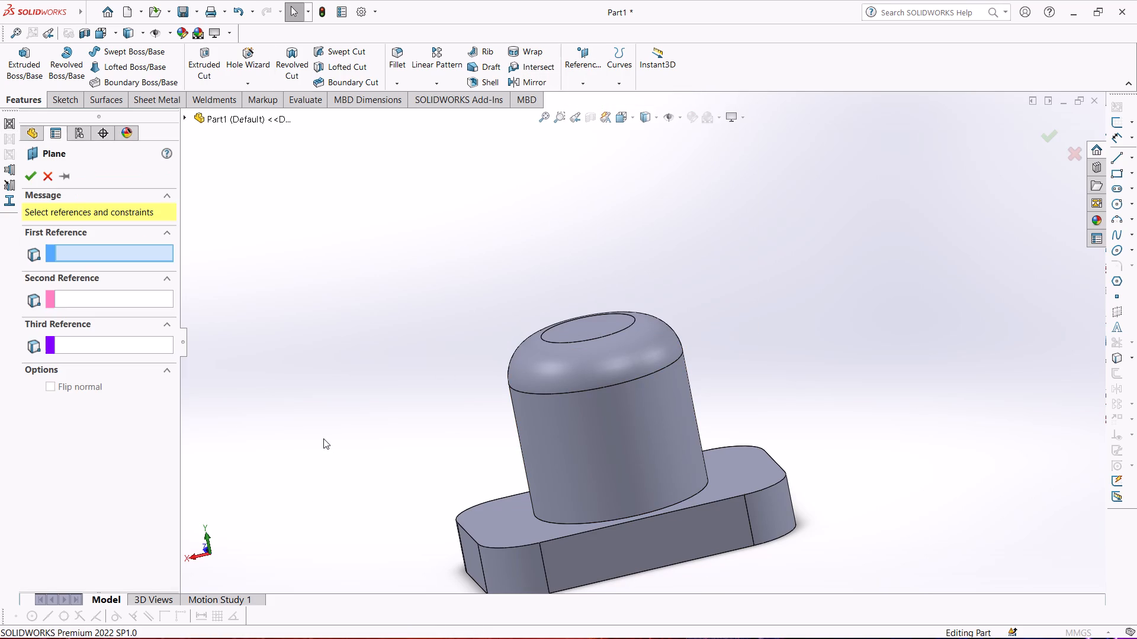
middle_drag(333, 438, 384, 379)
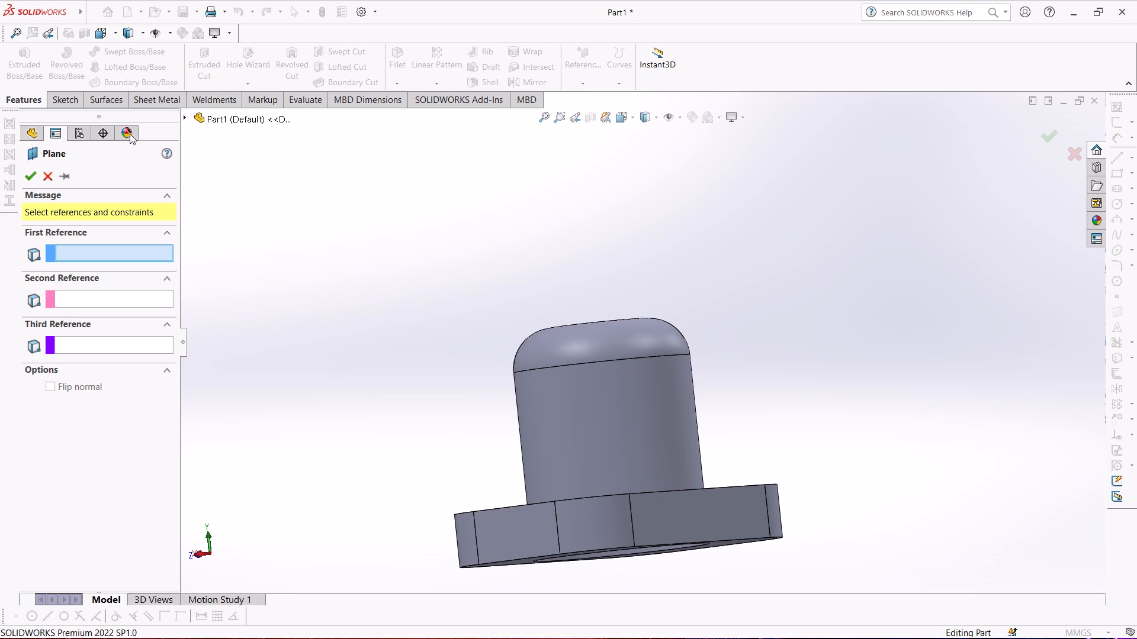
click(188, 116)
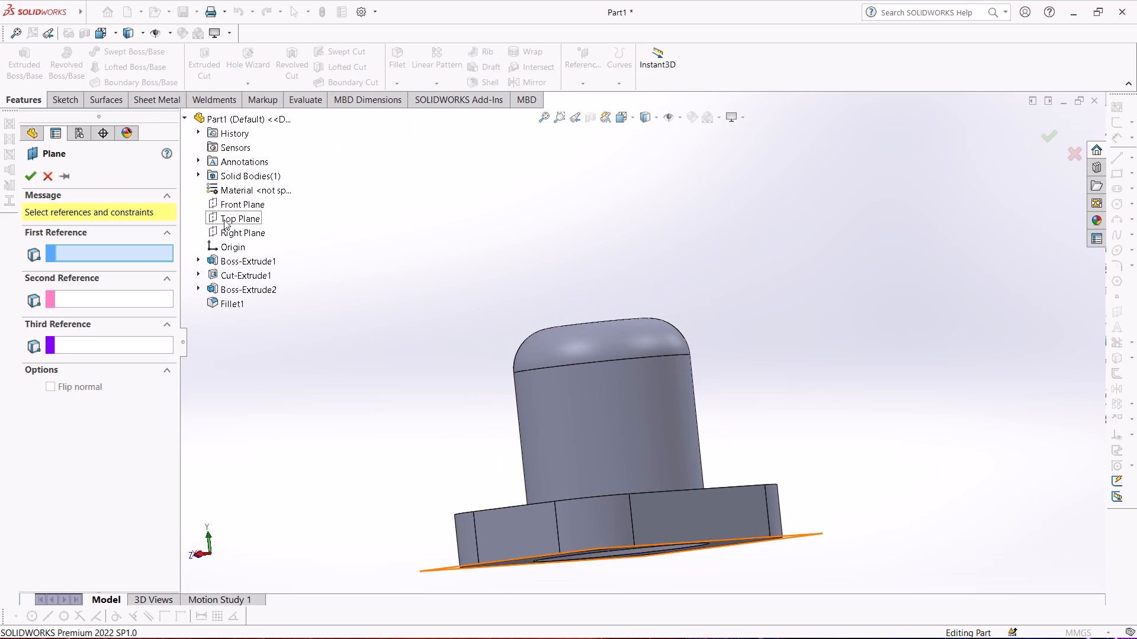
click(220, 209)
middle_drag(312, 322, 282, 347)
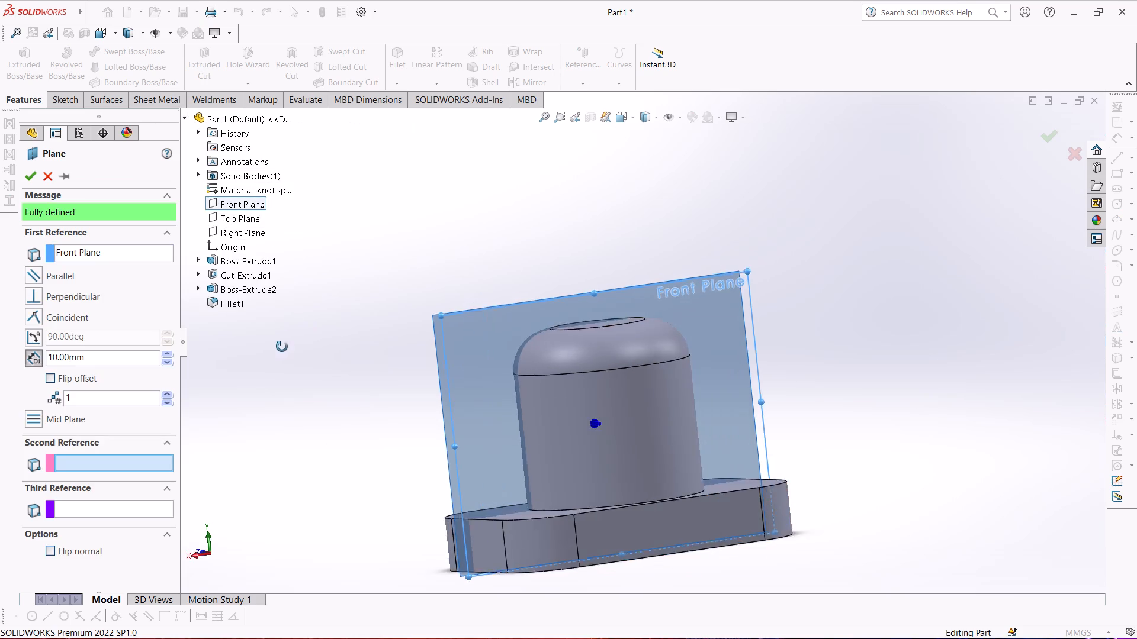
middle_drag(282, 347, 368, 464)
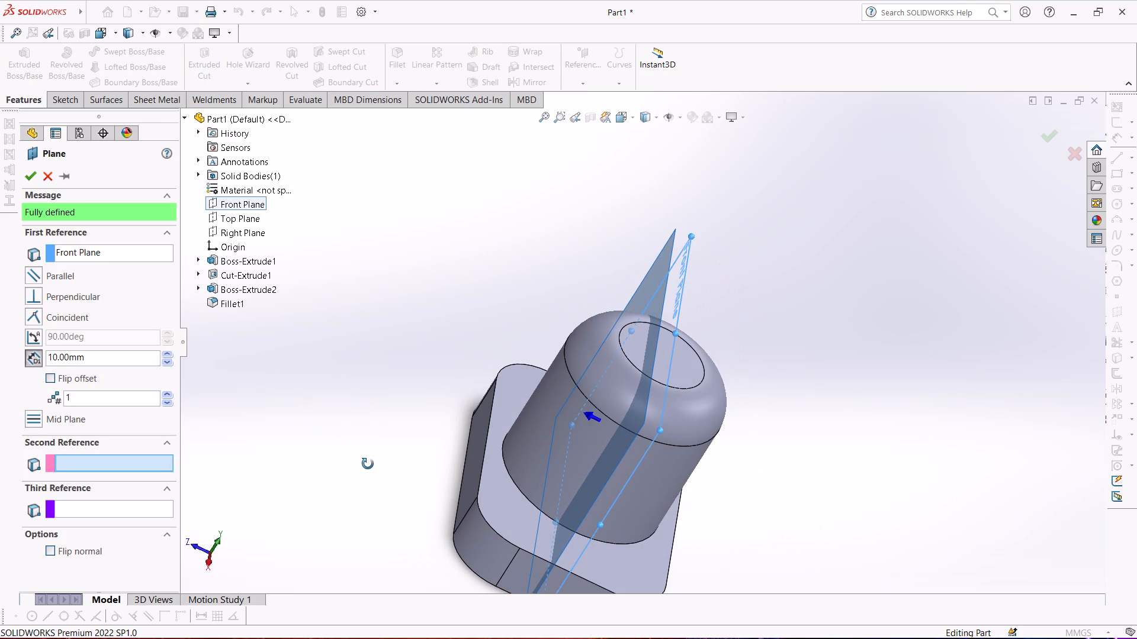
middle_drag(368, 464, 370, 421)
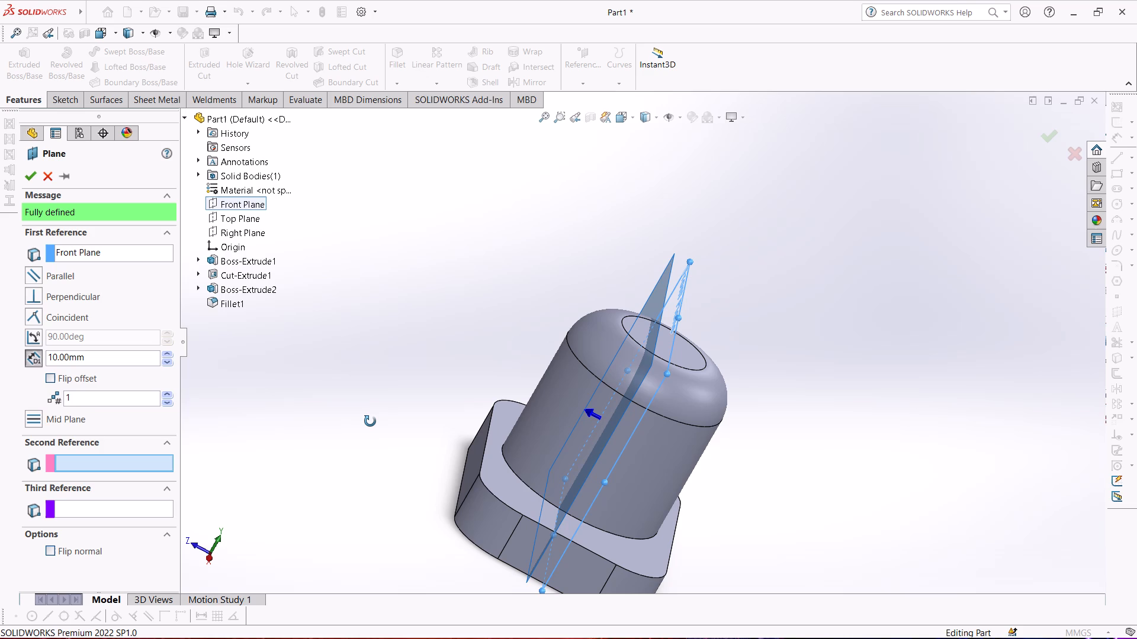
middle_drag(370, 421, 255, 424)
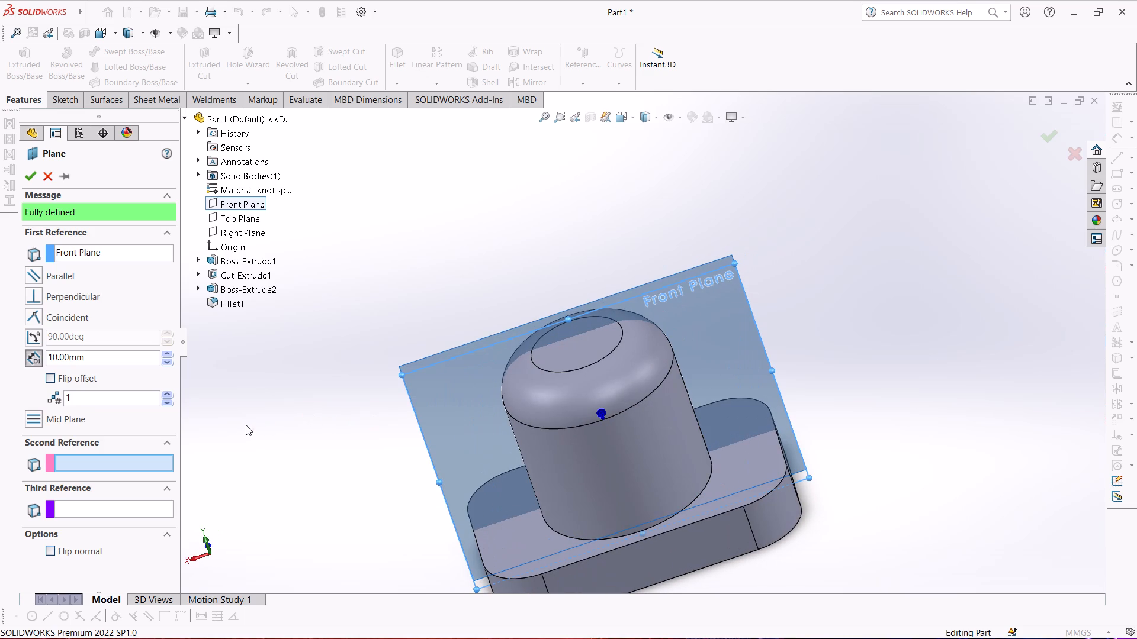
Replace the Front Plane with the Right Plane as the new plane's first reference.
right_click(54, 251)
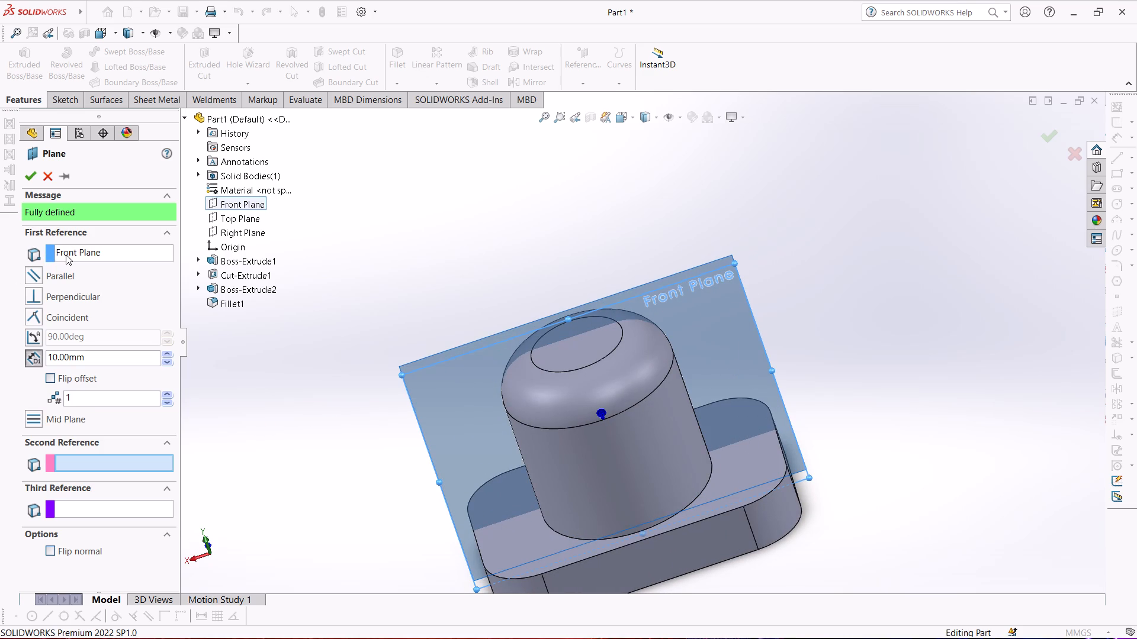
click(66, 254)
right_click(66, 254)
click(95, 265)
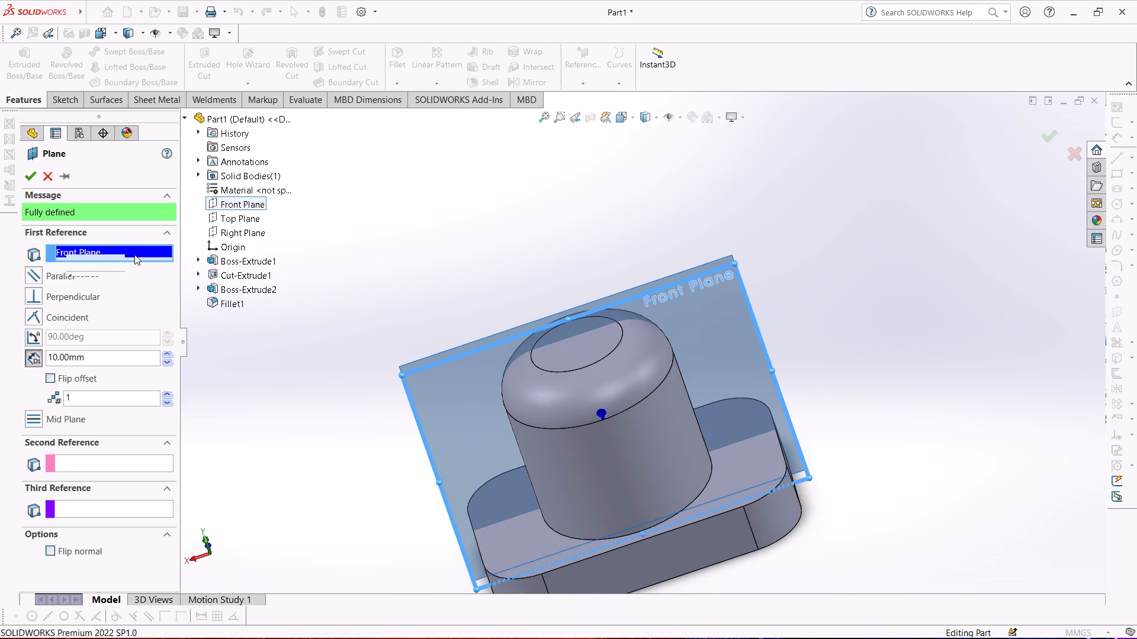
click(250, 228)
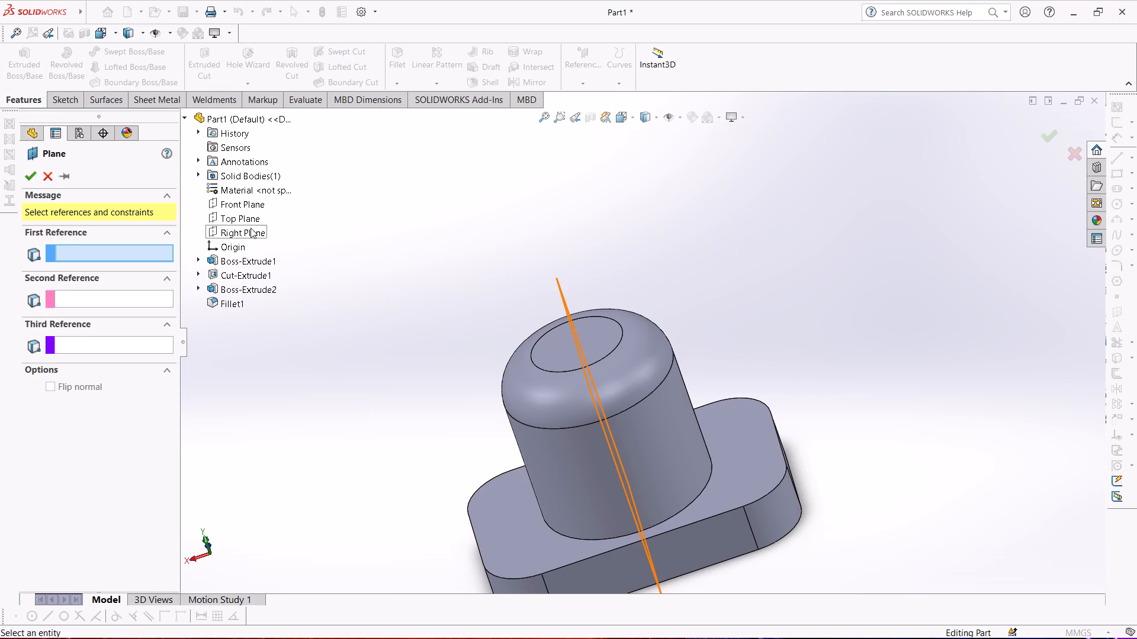
Create the reference plane parallel to the Right Plane at an offset of 90 mm.
middle_drag(266, 338, 242, 295)
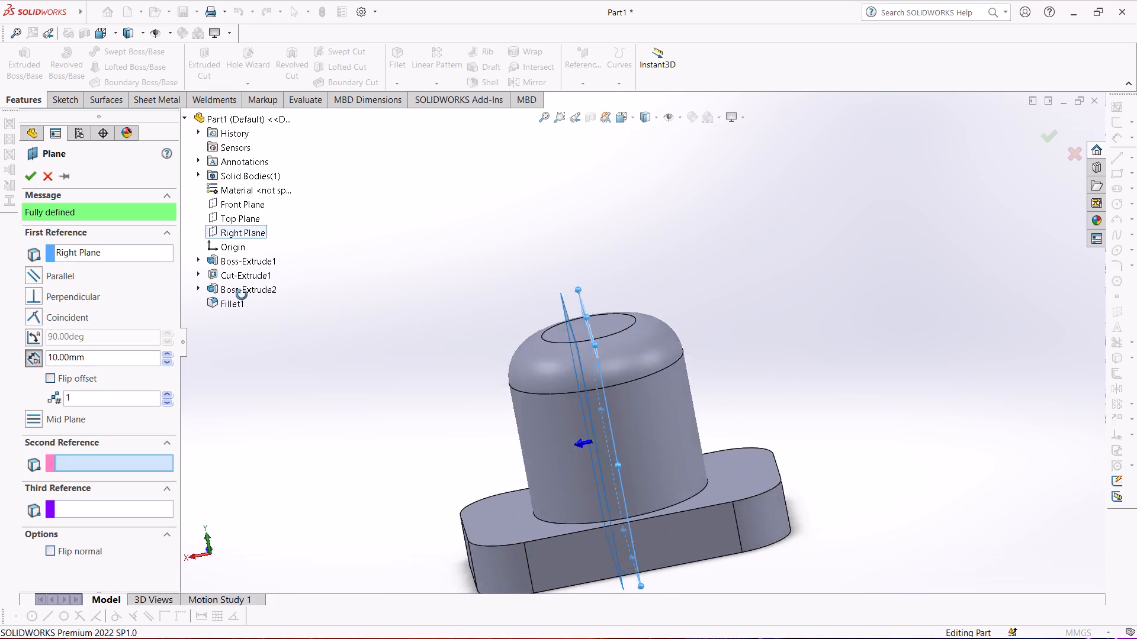
middle_drag(242, 295, 264, 302)
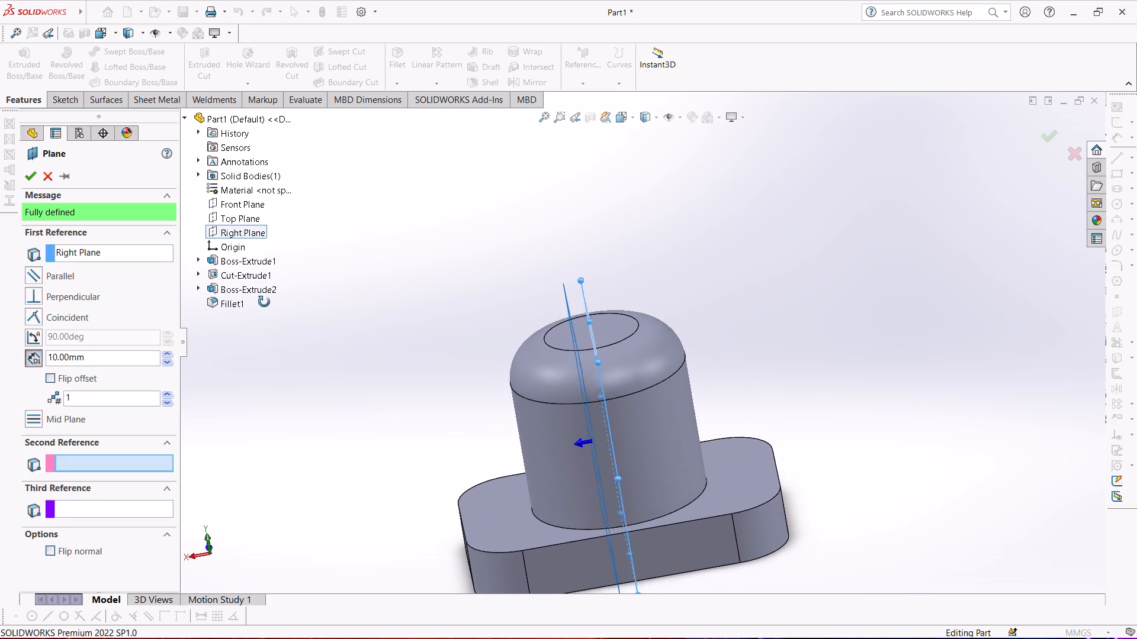
middle_drag(264, 302, 254, 299)
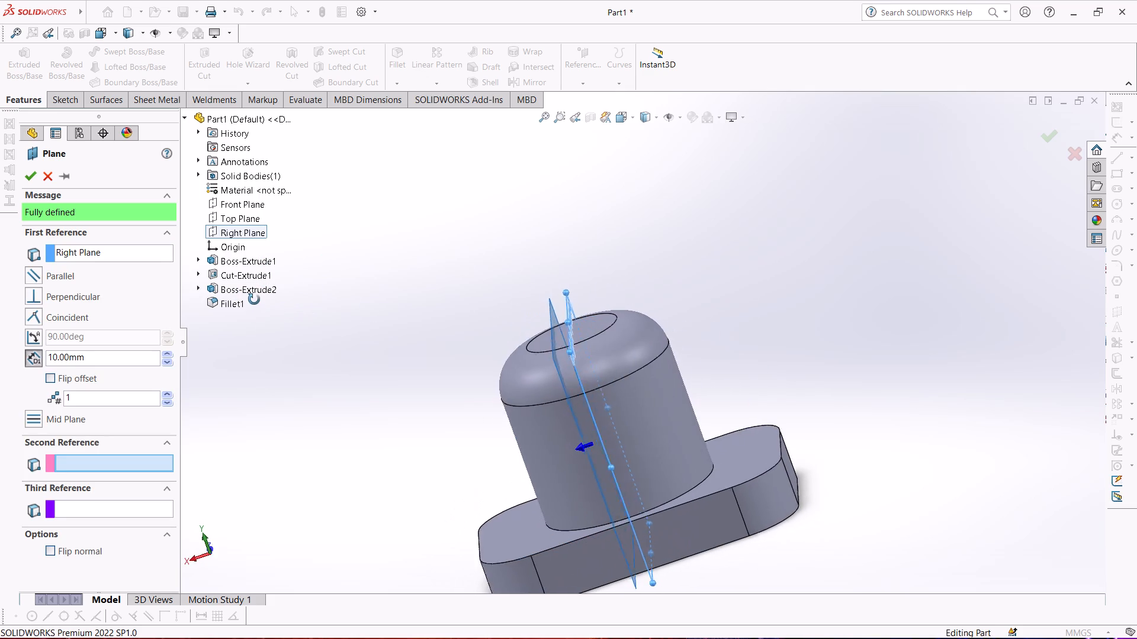
middle_drag(254, 299, 255, 283)
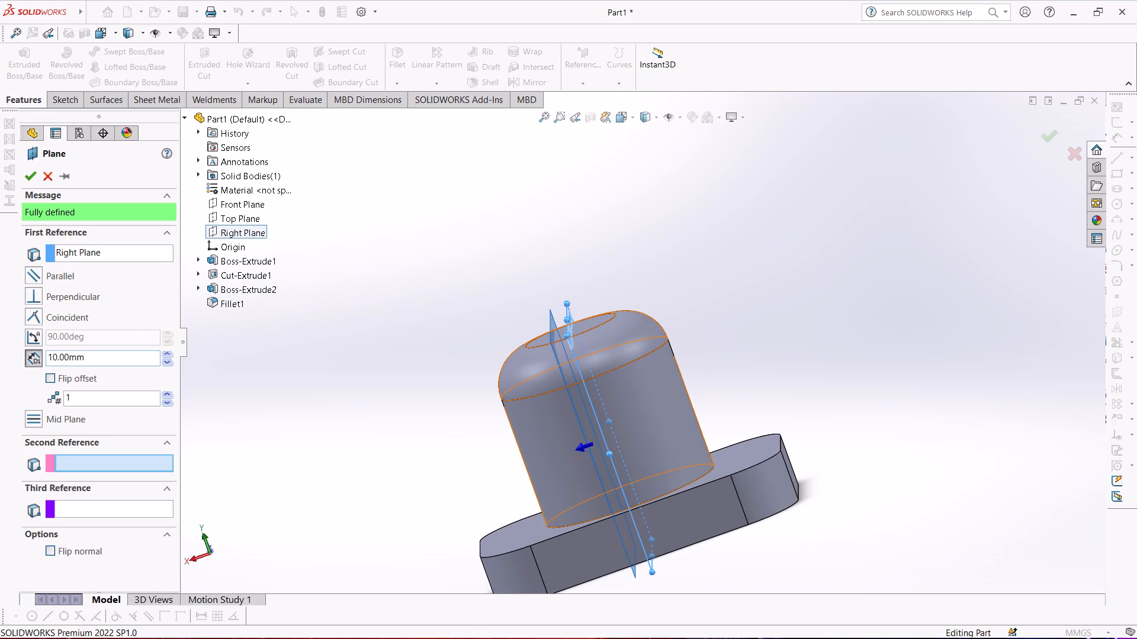
drag(115, 358, 0, 344)
key(9)
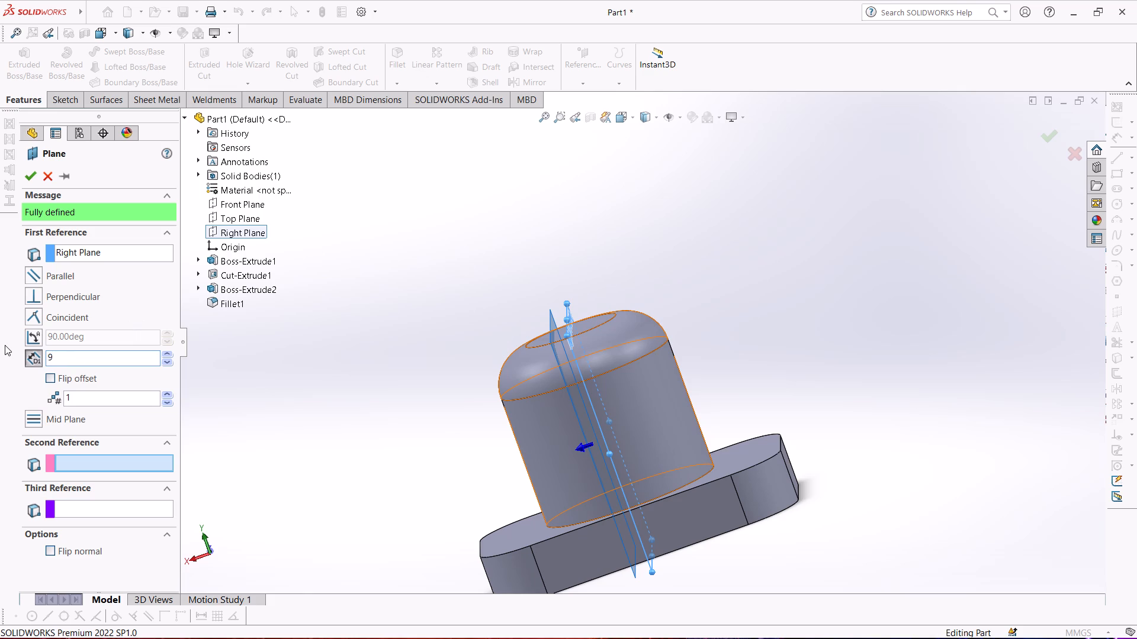
key(0)
key(Return)
middle_drag(275, 409, 297, 399)
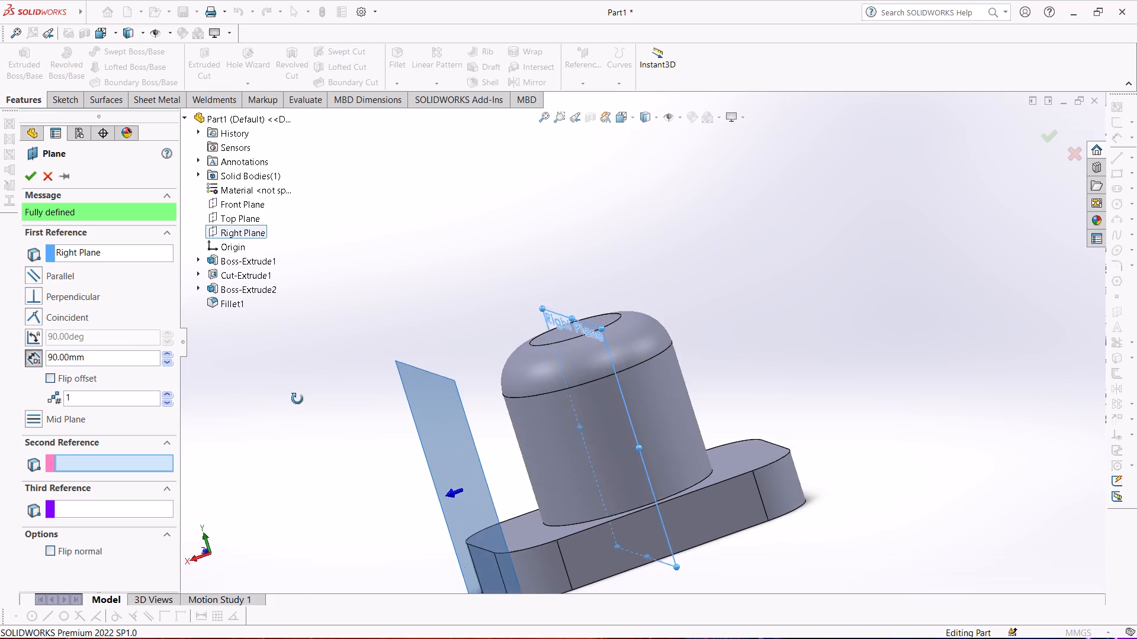
middle_drag(297, 399, 310, 369)
scroll(368, 482, down, 4)
middle_drag(367, 481, 329, 476)
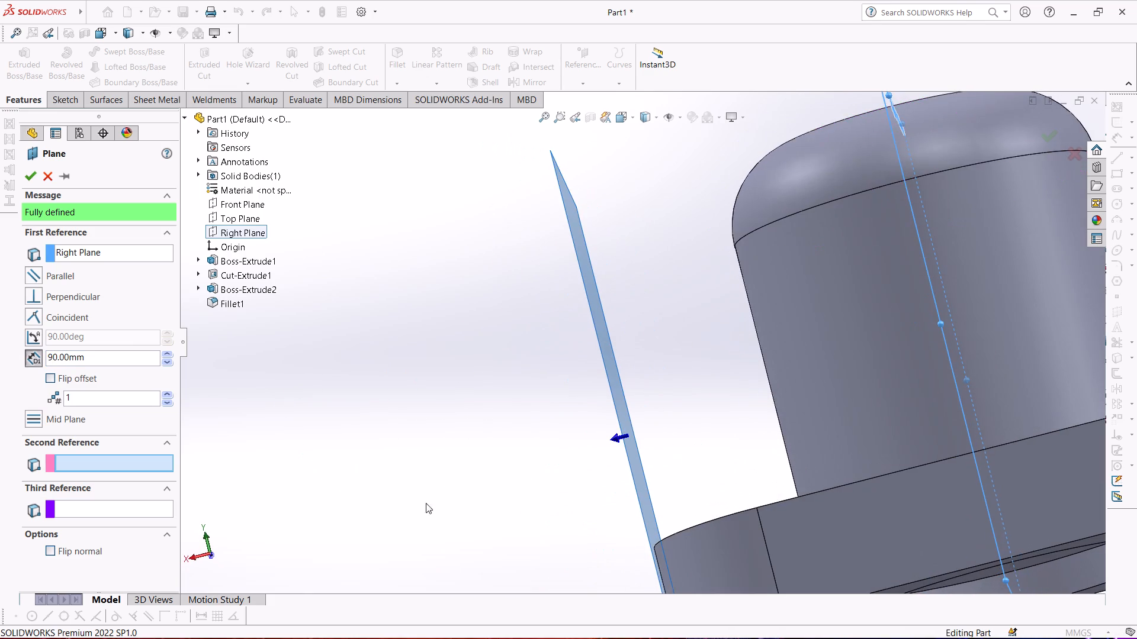
scroll(471, 508, up, 3)
middle_drag(684, 512, 690, 559)
middle_drag(686, 561, 679, 575)
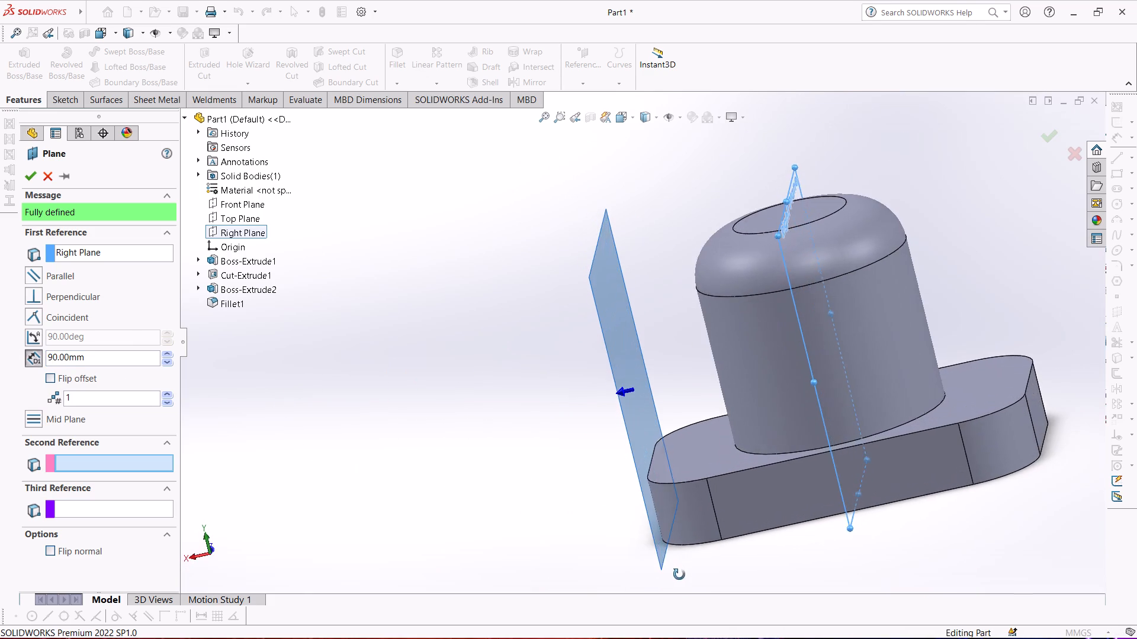
middle_drag(679, 575, 738, 561)
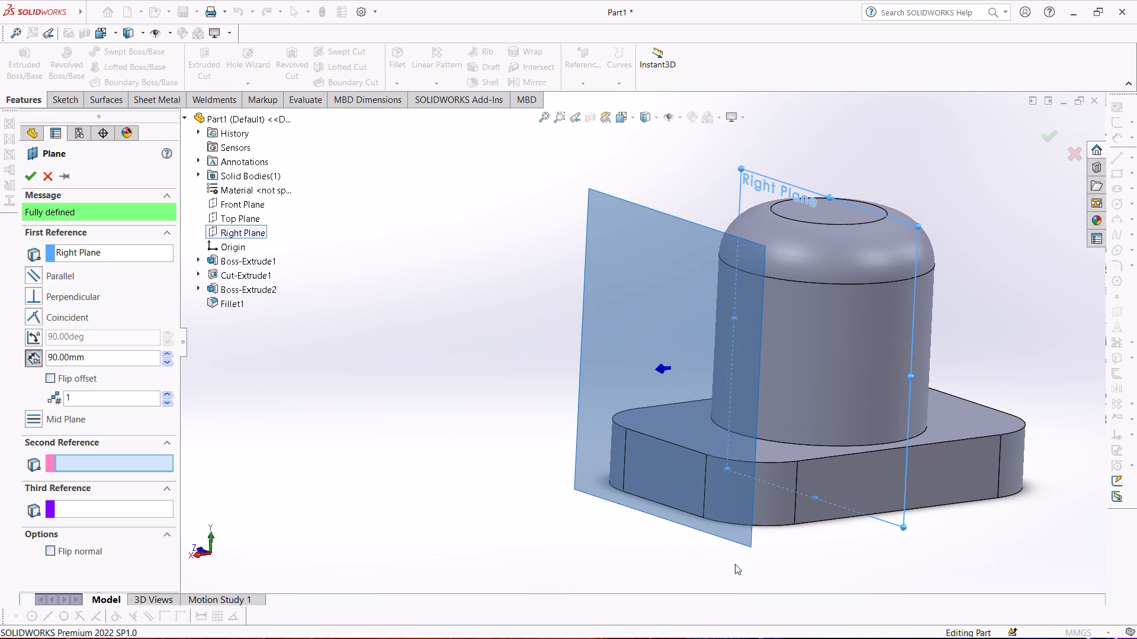
click(24, 173)
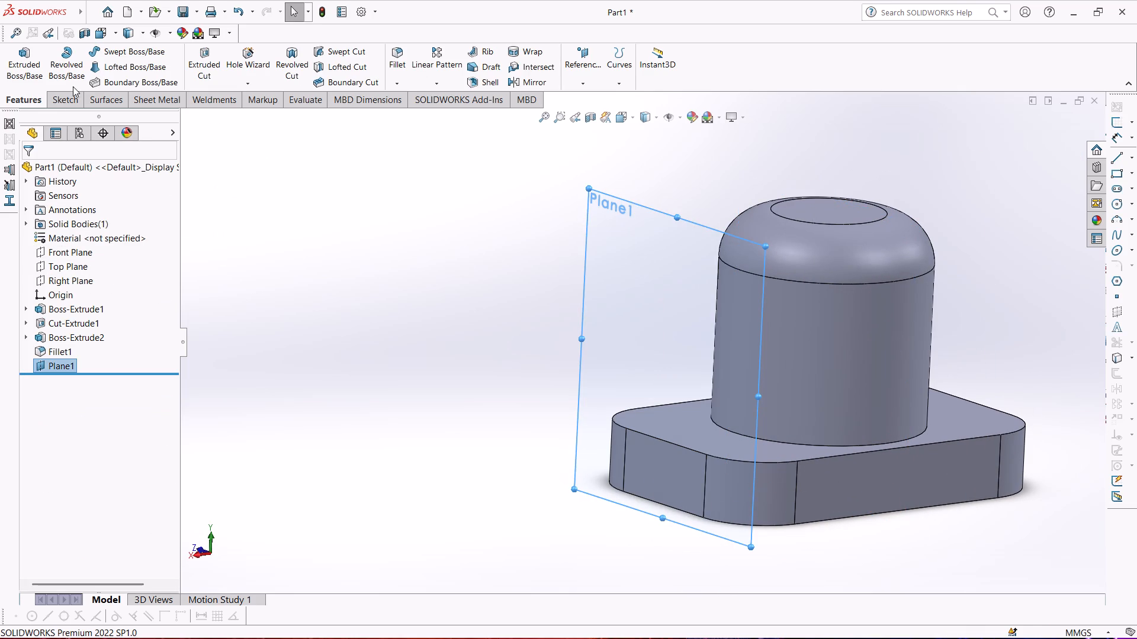
Sketch a circle of radius 44.6 mm on the new offset plane, centred directly above the origin and in front of the boss.
click(62, 93)
click(29, 62)
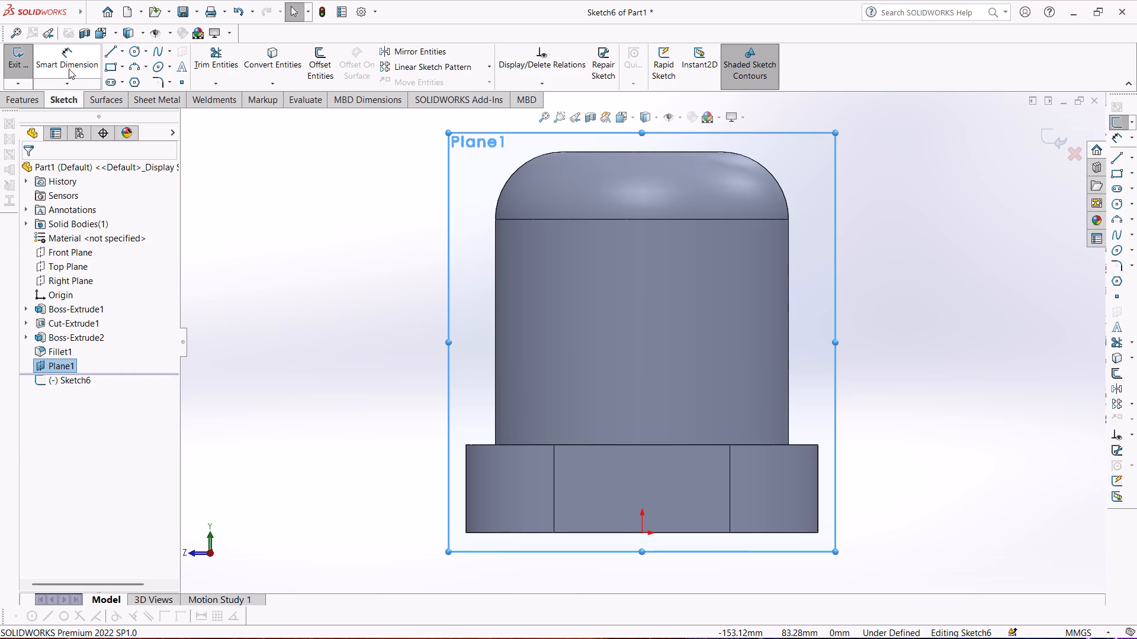
click(131, 54)
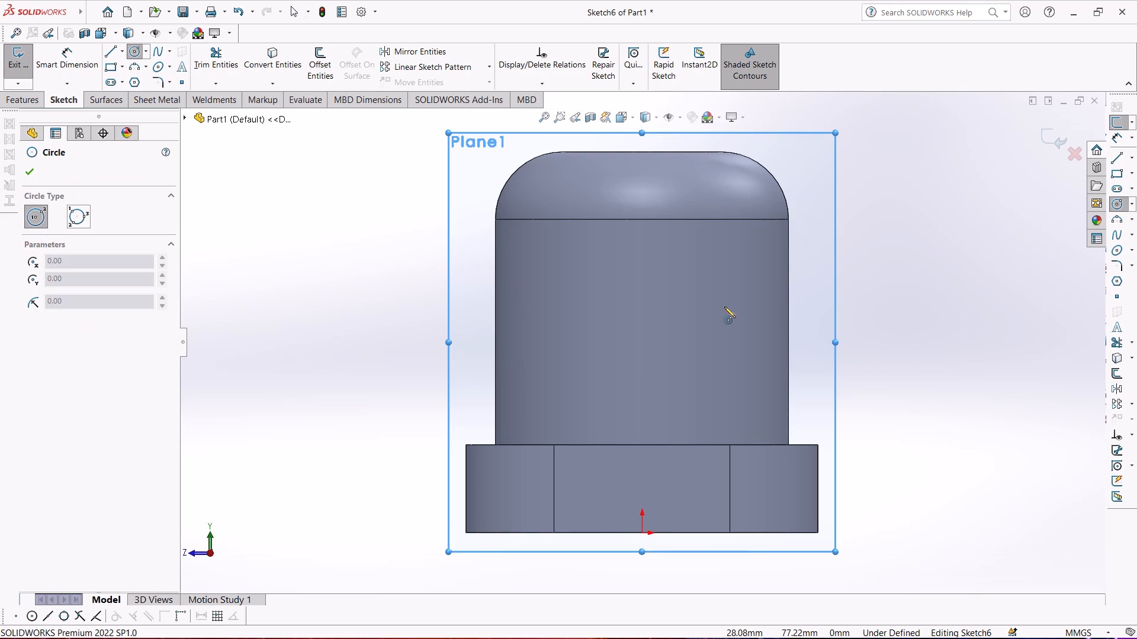
click(640, 309)
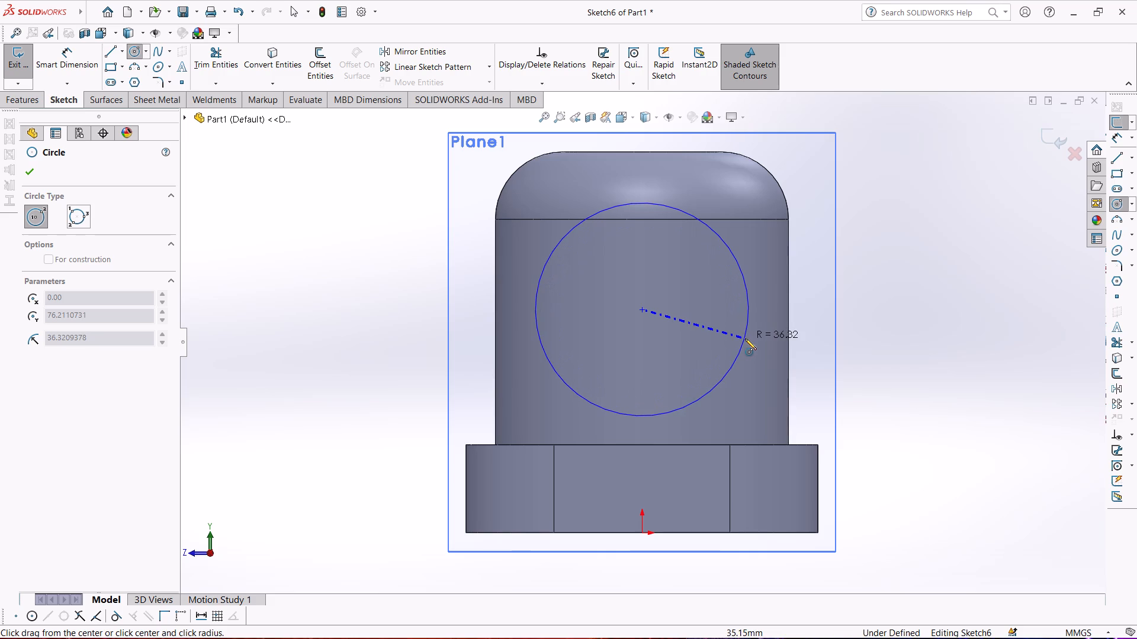
click(747, 334)
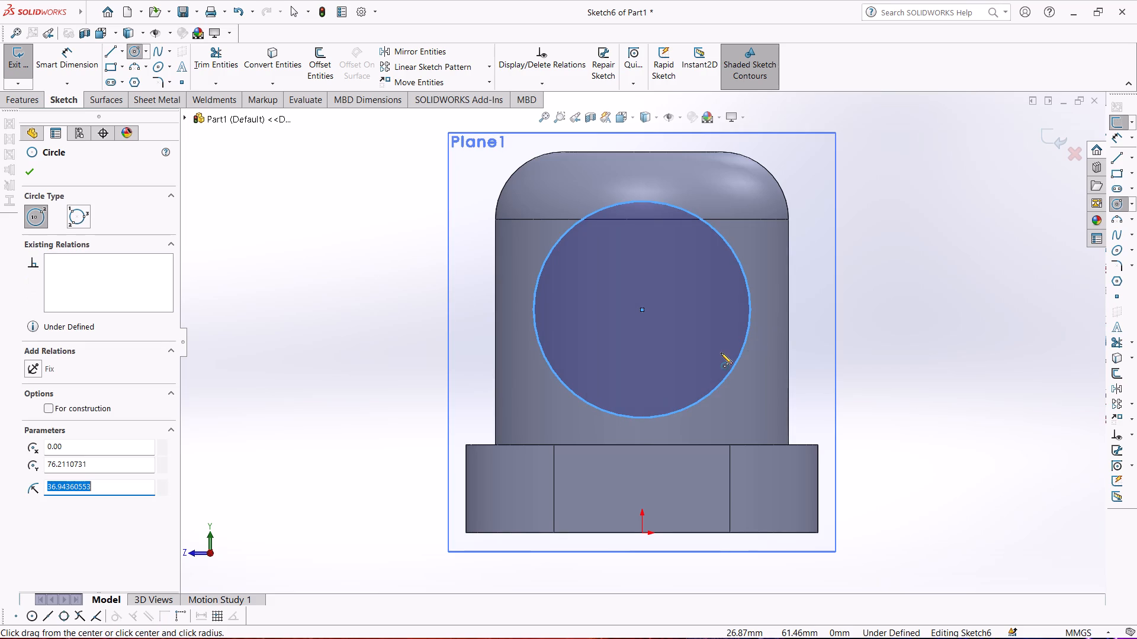
text(44.6)
key(Return)
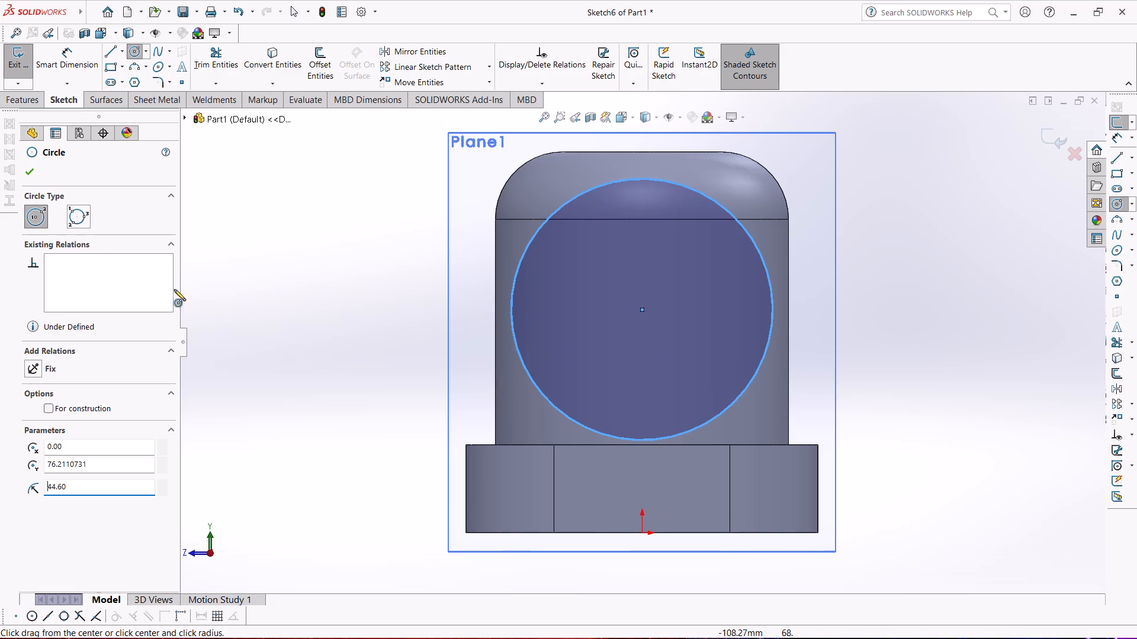
click(35, 164)
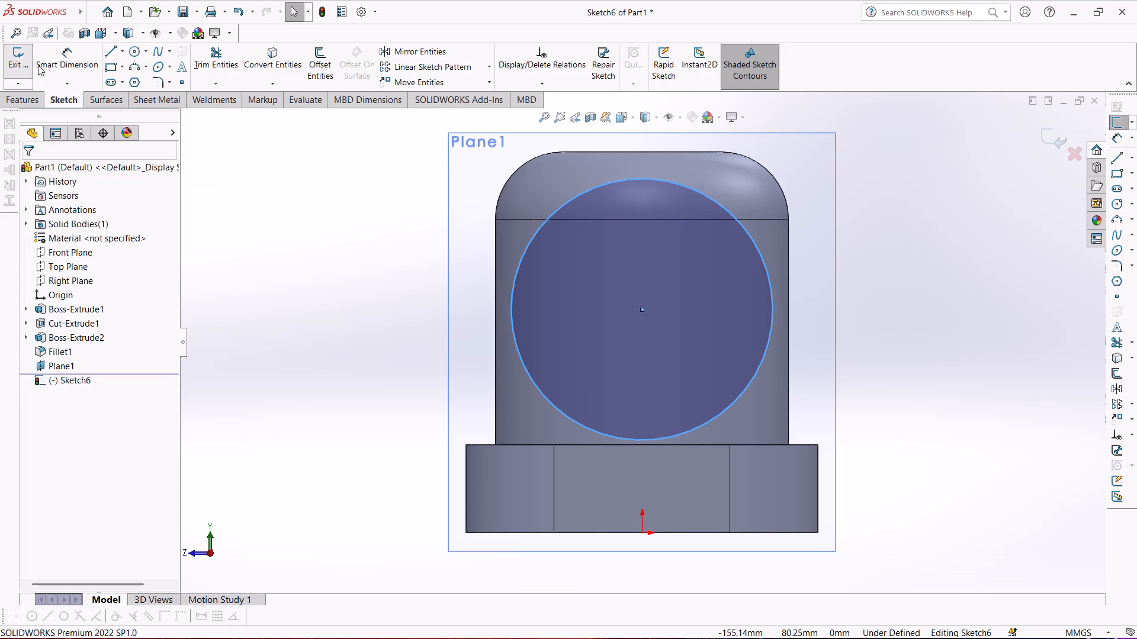
Dimension the circle's diameter, placing the dimension outside the plane outline beside the boss.
click(57, 51)
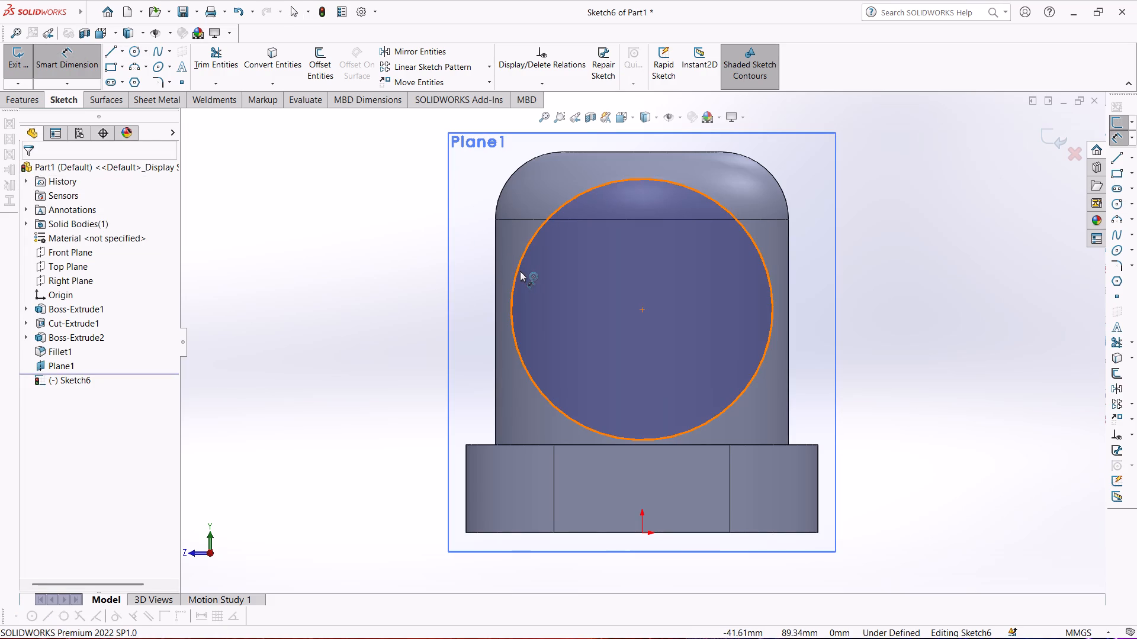
click(520, 271)
click(319, 224)
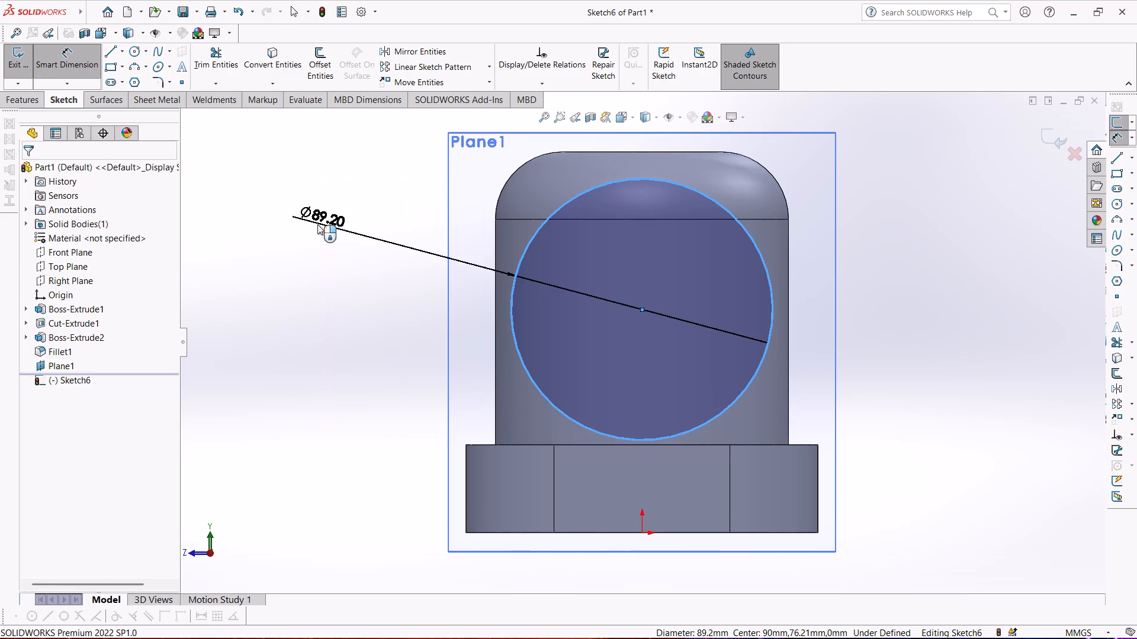
click(271, 209)
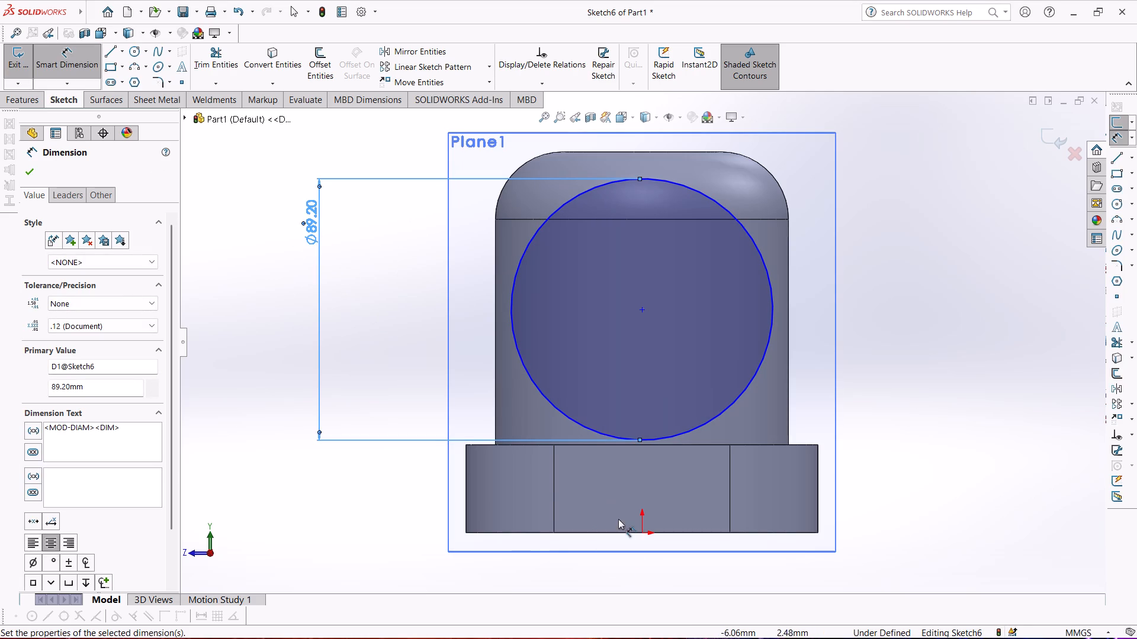
Add a vertical relation between the circle's centre and the origin.
click(70, 58)
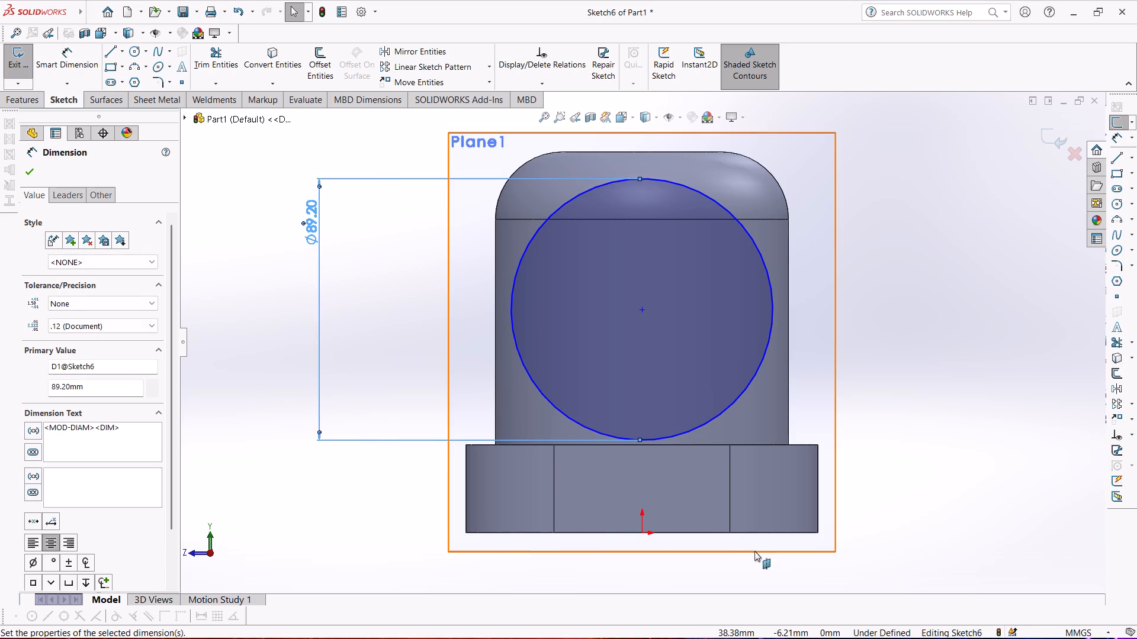
ctrl+click(640, 531)
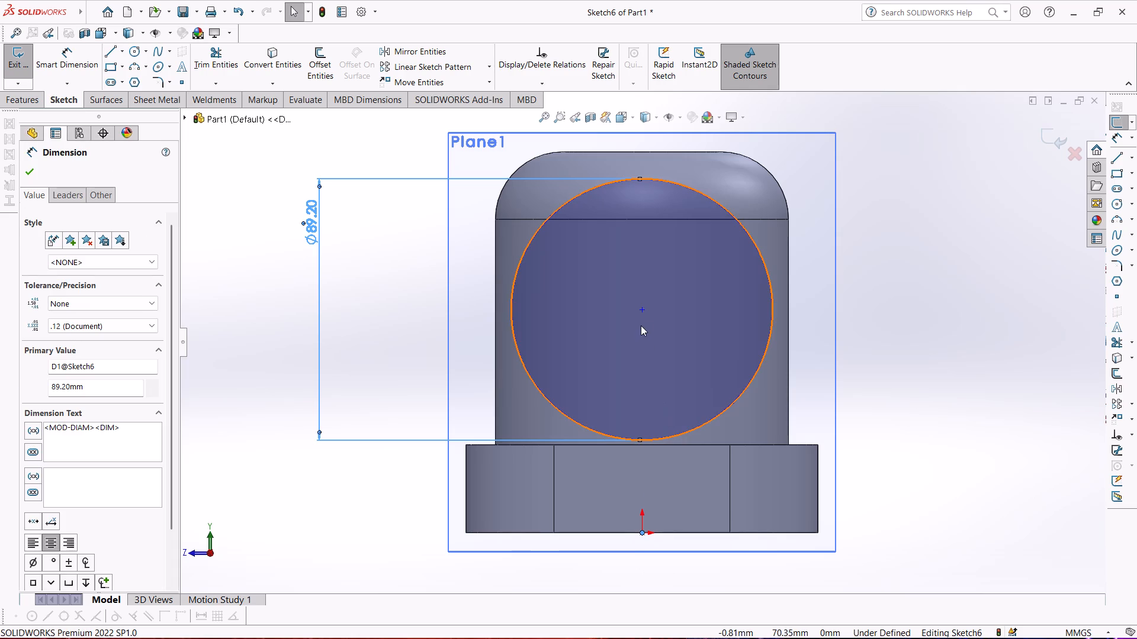
ctrl+click(644, 309)
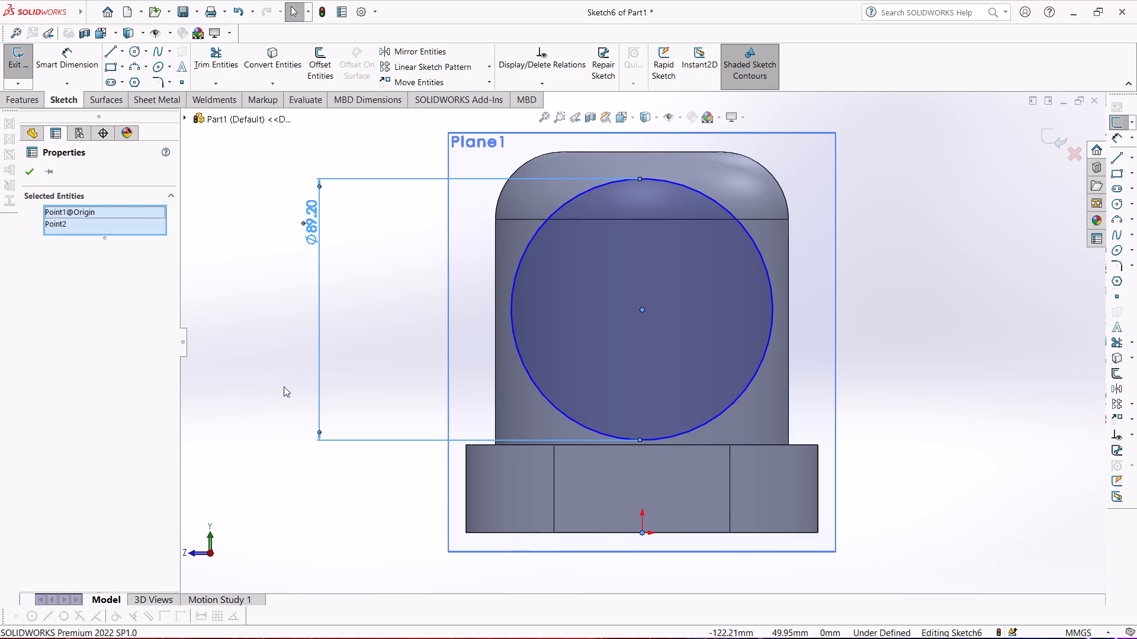
click(271, 401)
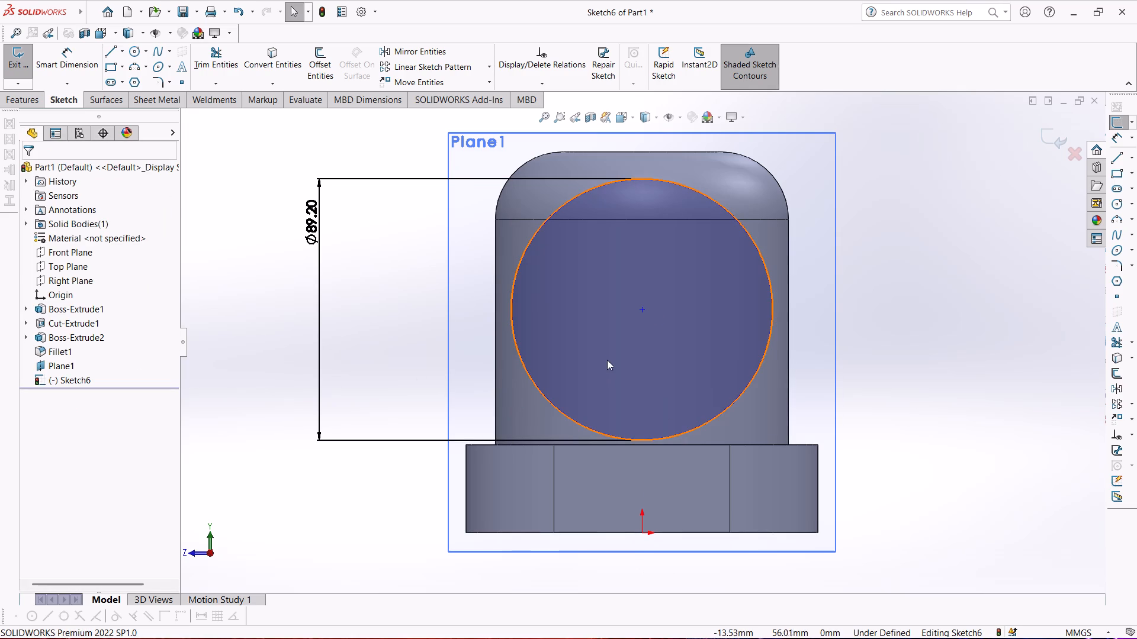
click(642, 309)
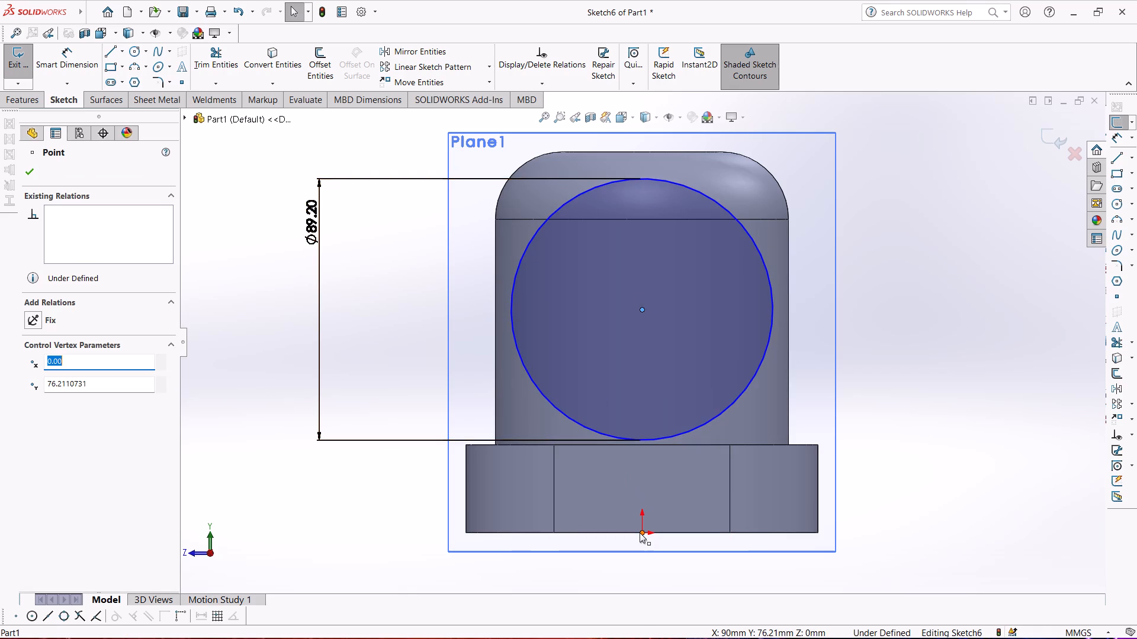
ctrl+click(640, 532)
click(33, 396)
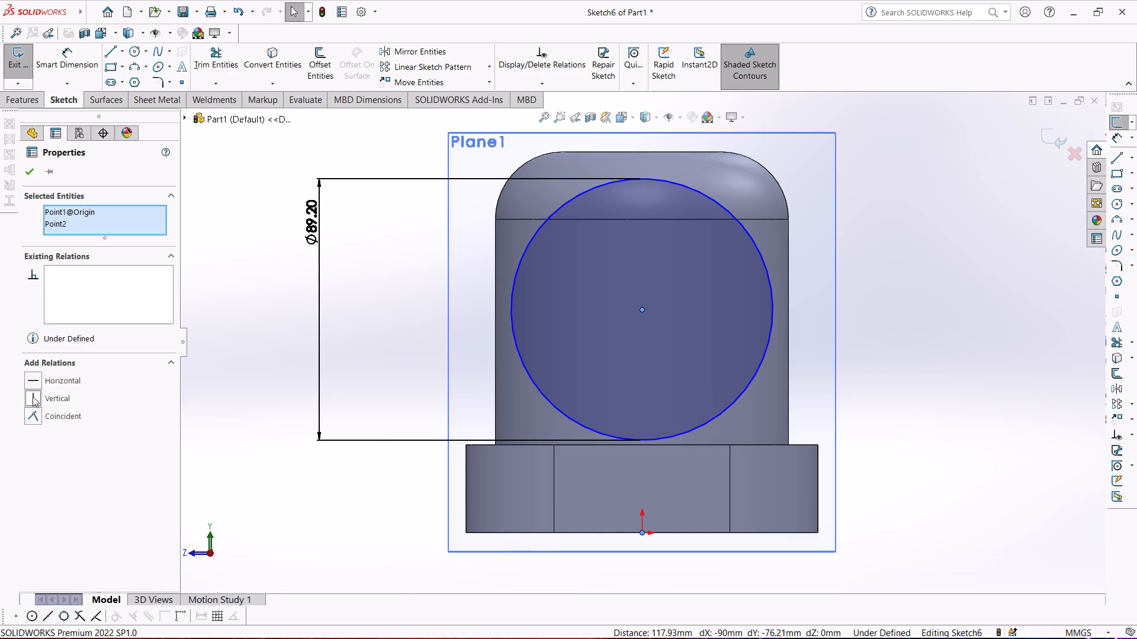
click(31, 176)
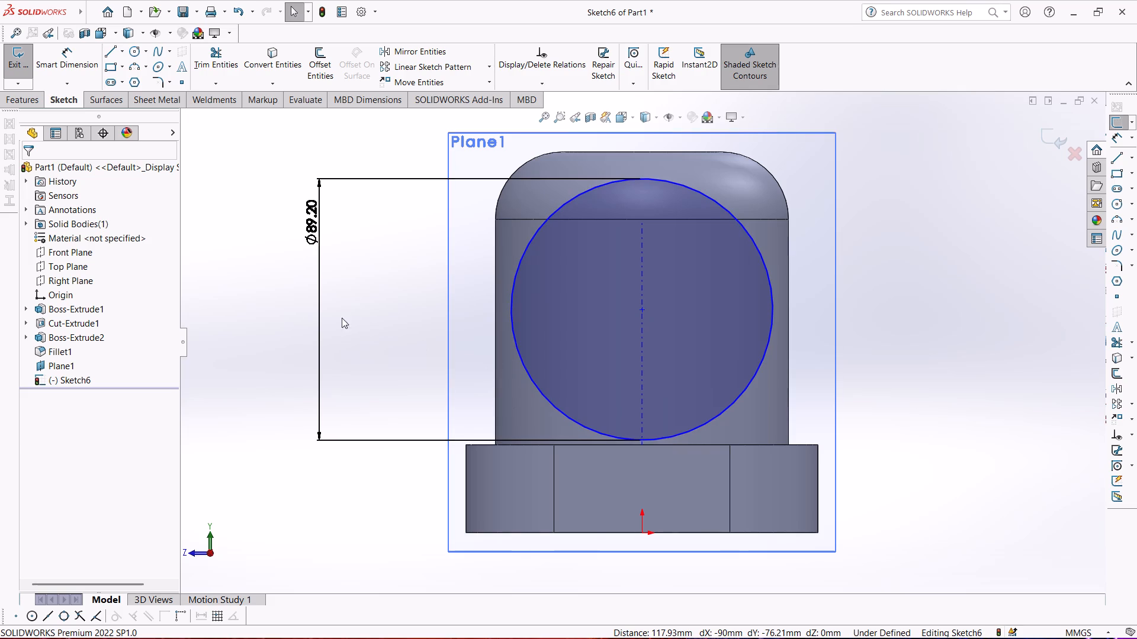
Dimension the circle's centre 50 mm above the base's top edge.
click(63, 69)
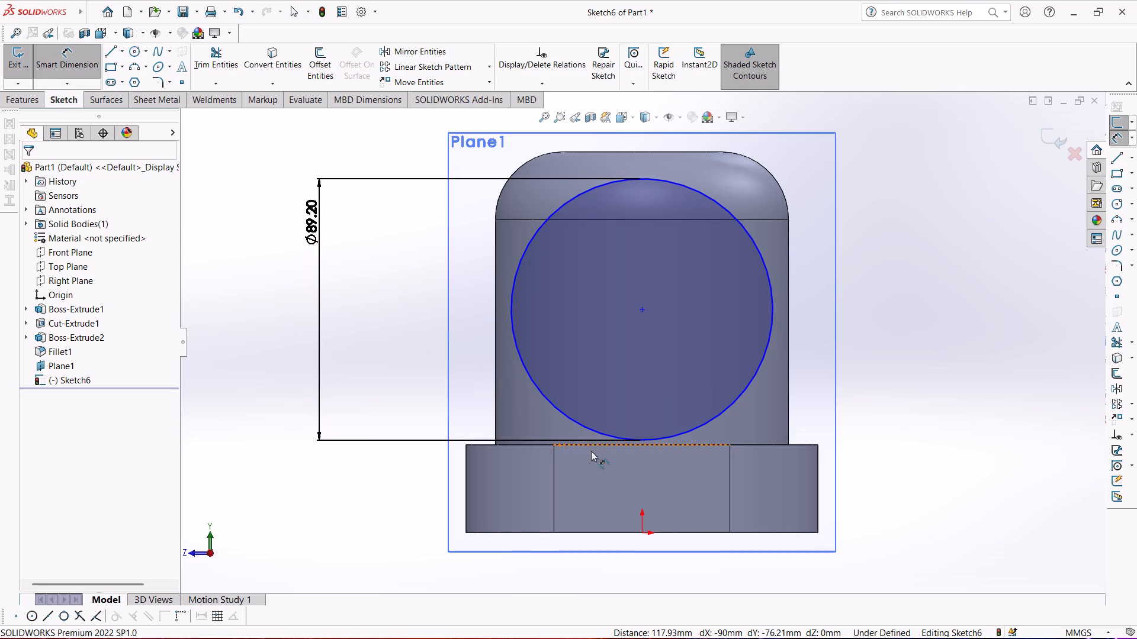
click(594, 445)
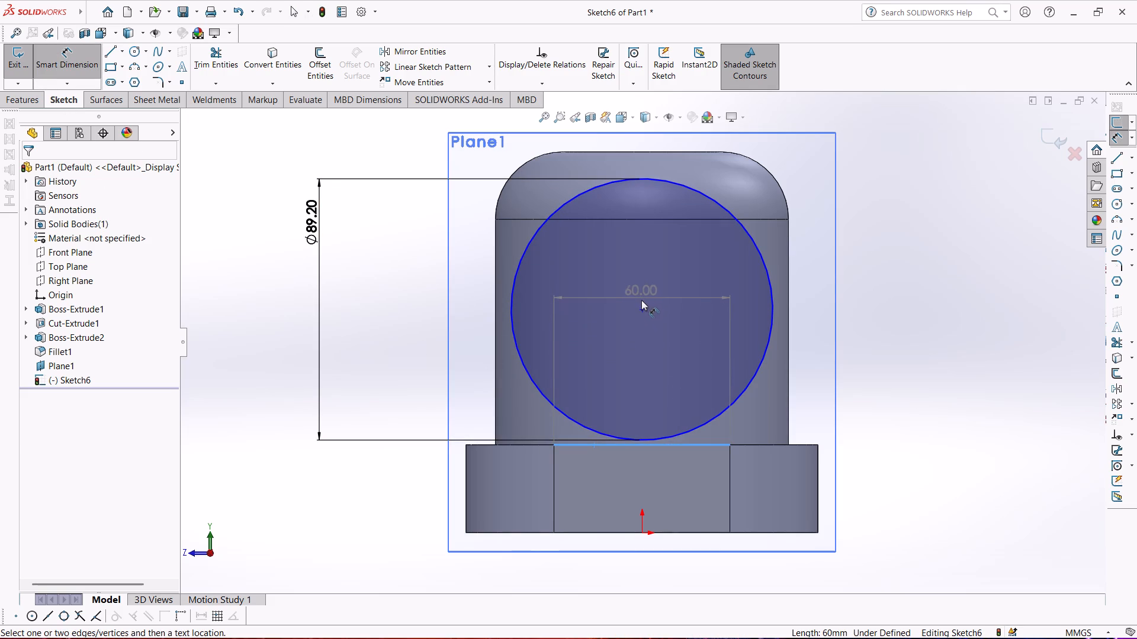
click(643, 306)
click(356, 321)
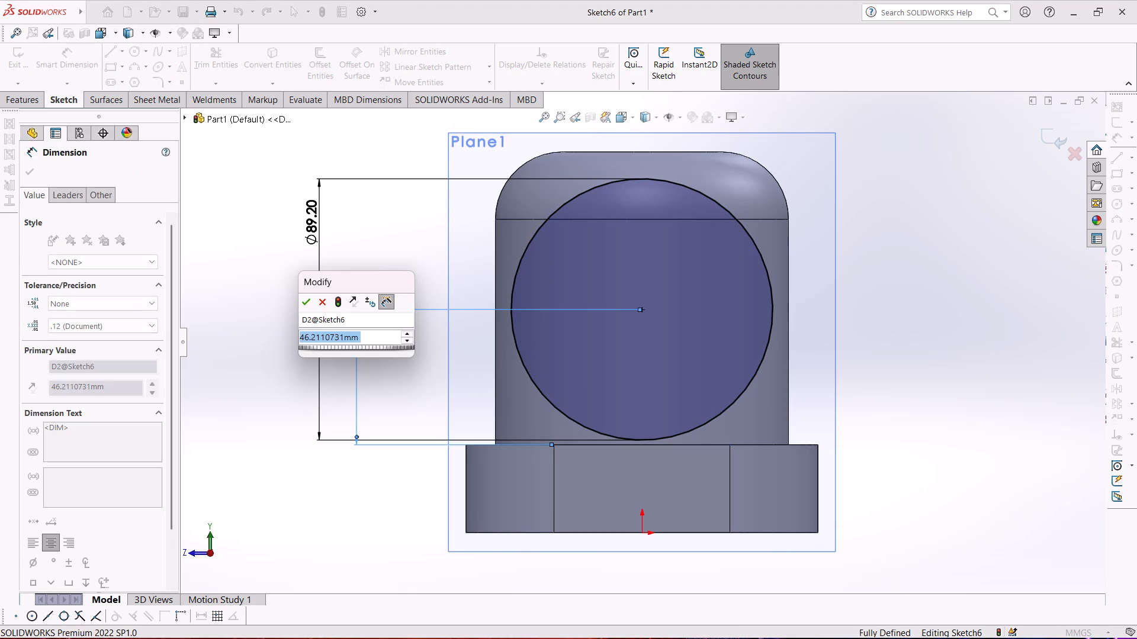
text(50)
key(Return)
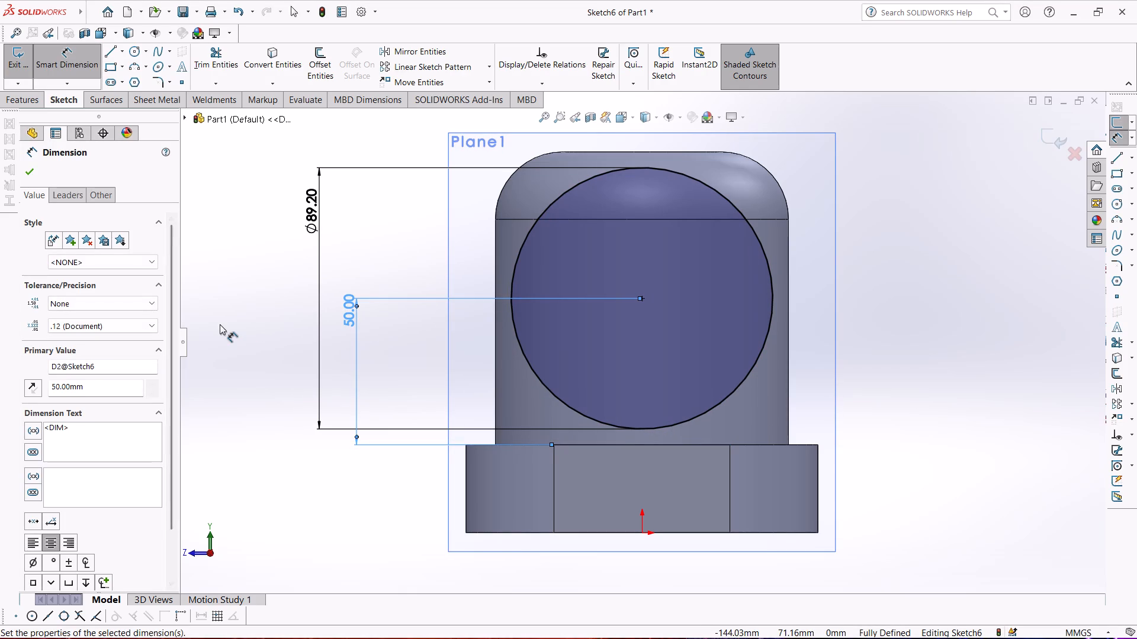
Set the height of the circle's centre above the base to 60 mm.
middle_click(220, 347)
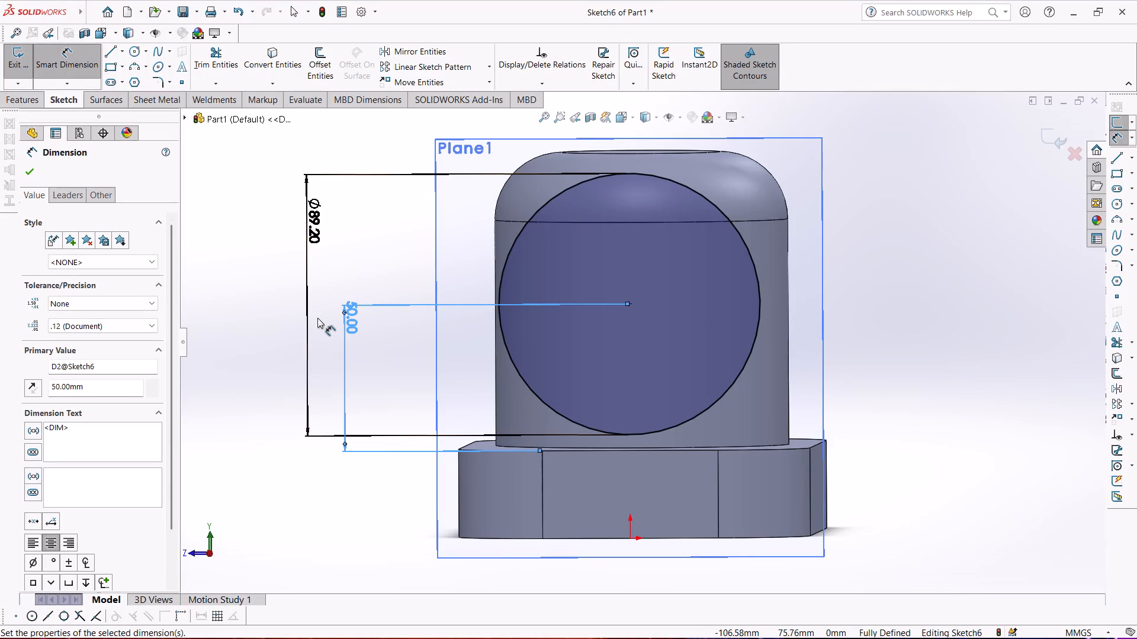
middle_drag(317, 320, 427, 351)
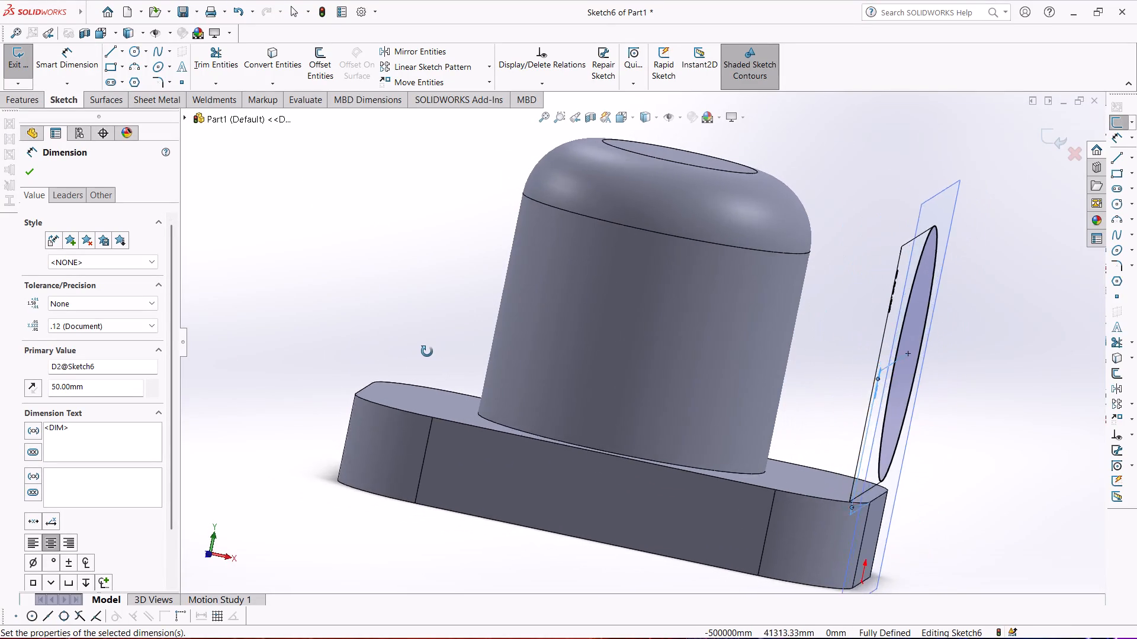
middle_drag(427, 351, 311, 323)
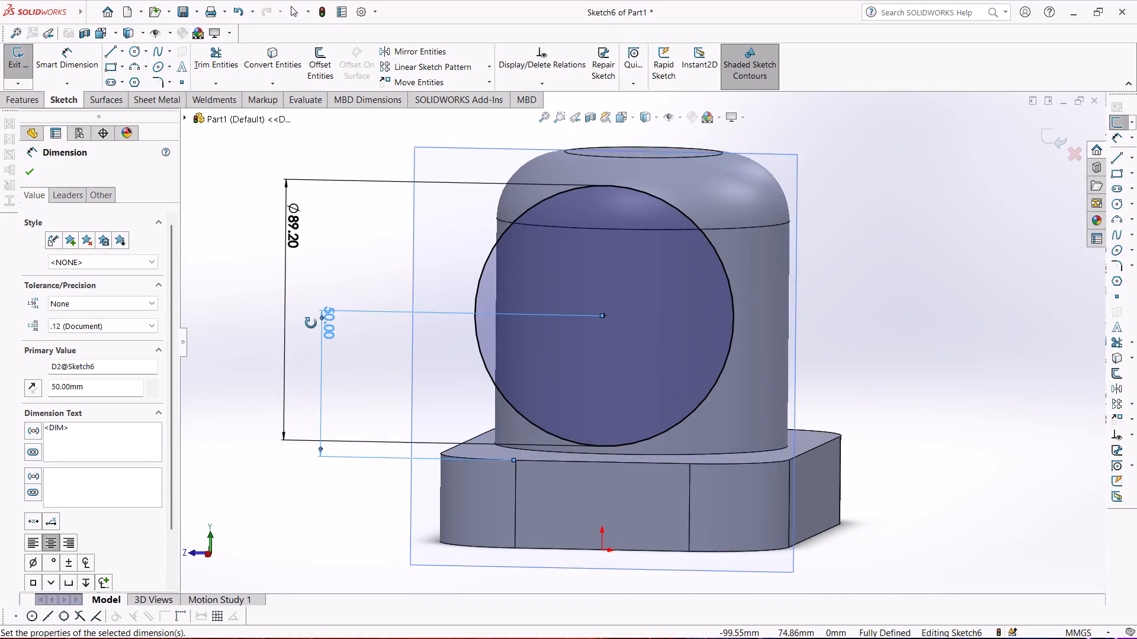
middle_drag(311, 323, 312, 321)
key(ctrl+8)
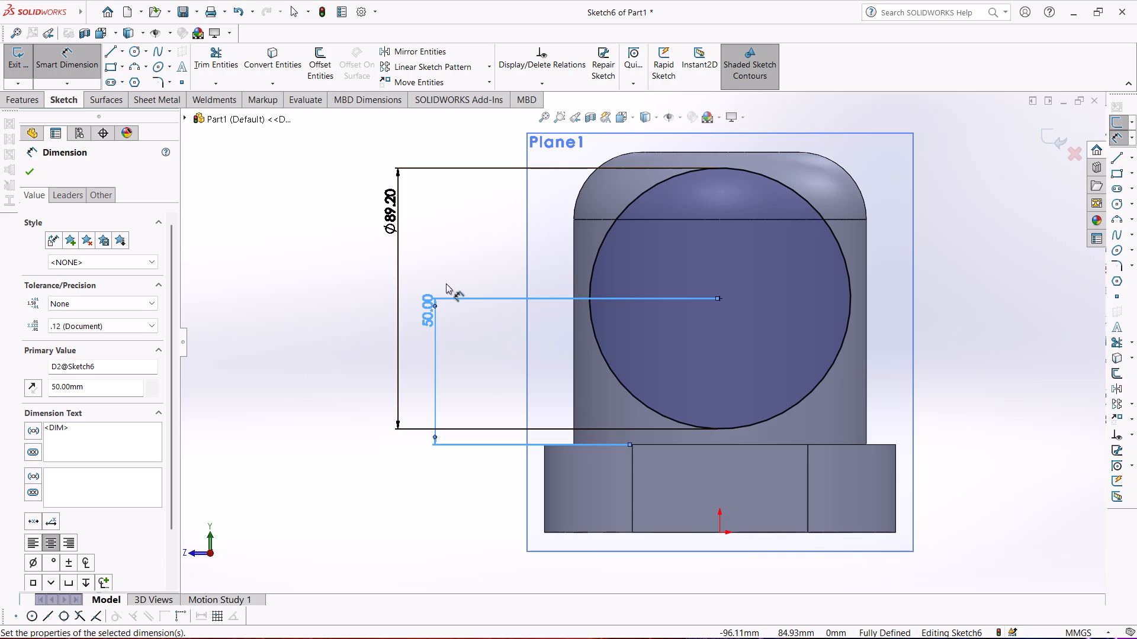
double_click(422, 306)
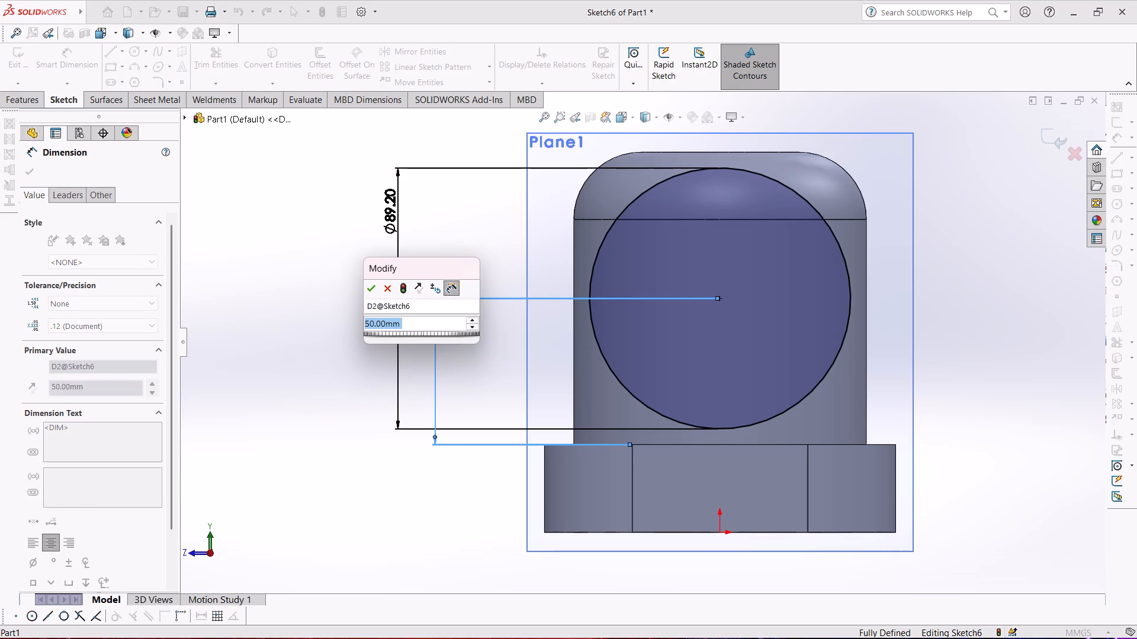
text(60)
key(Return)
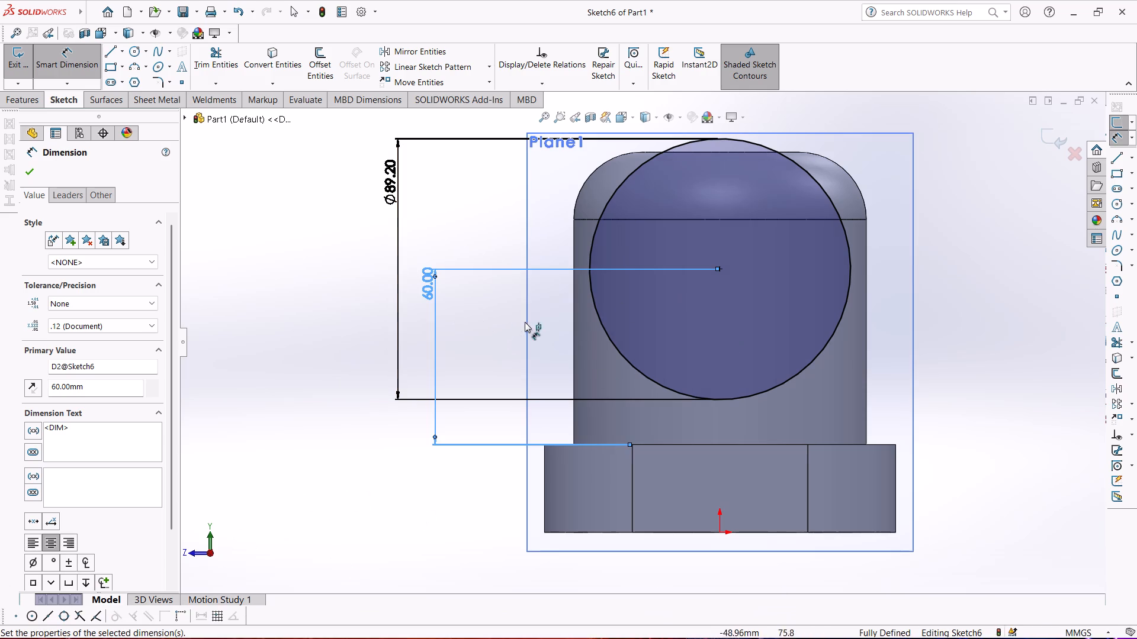
Set the height of the circle's centre above the base to 55 mm.
double_click(432, 285)
text(55)
key(Return)
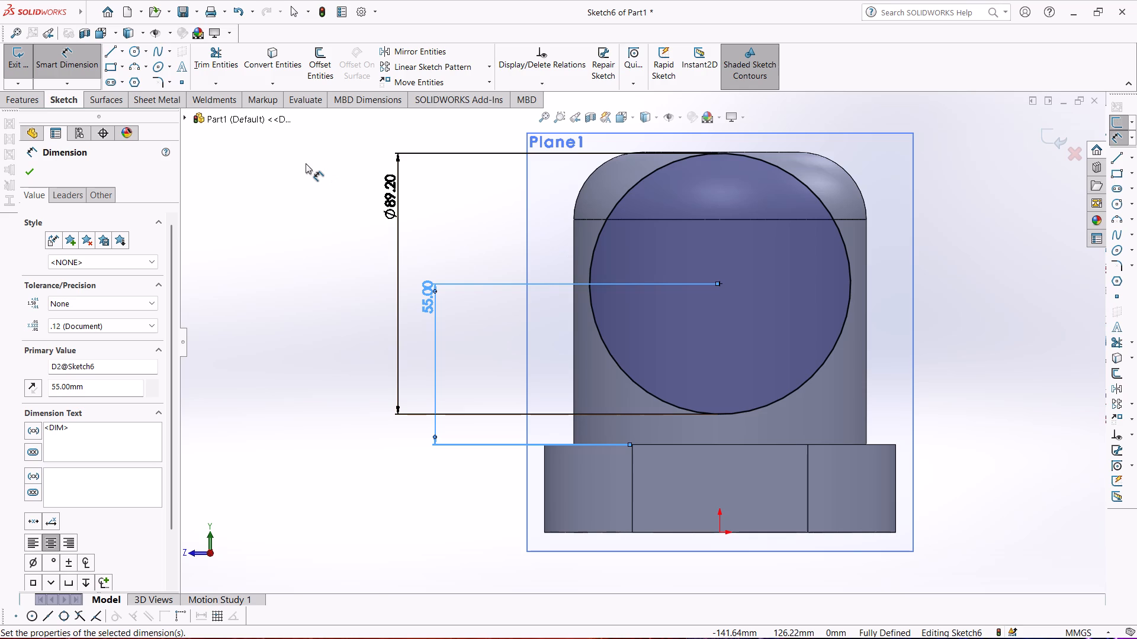
click(329, 204)
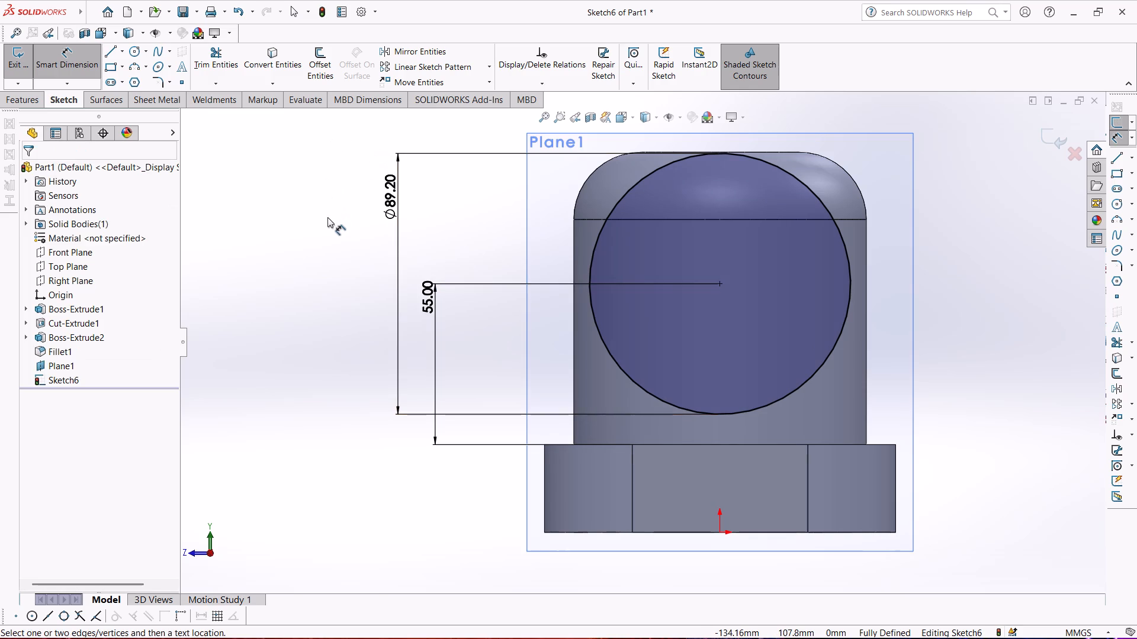
Sketch two small circles of about 8.4 and 8.5 mm radius level with the large circle's centre, about 58 mm to either side.
middle_drag(342, 296, 240, 342)
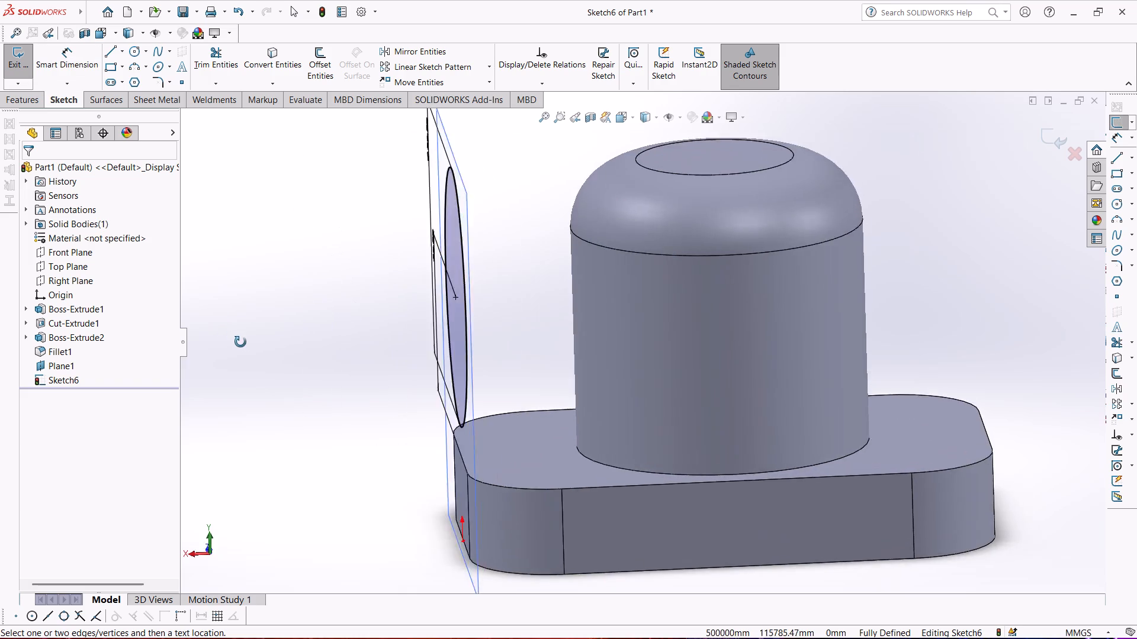
middle_drag(240, 342, 323, 318)
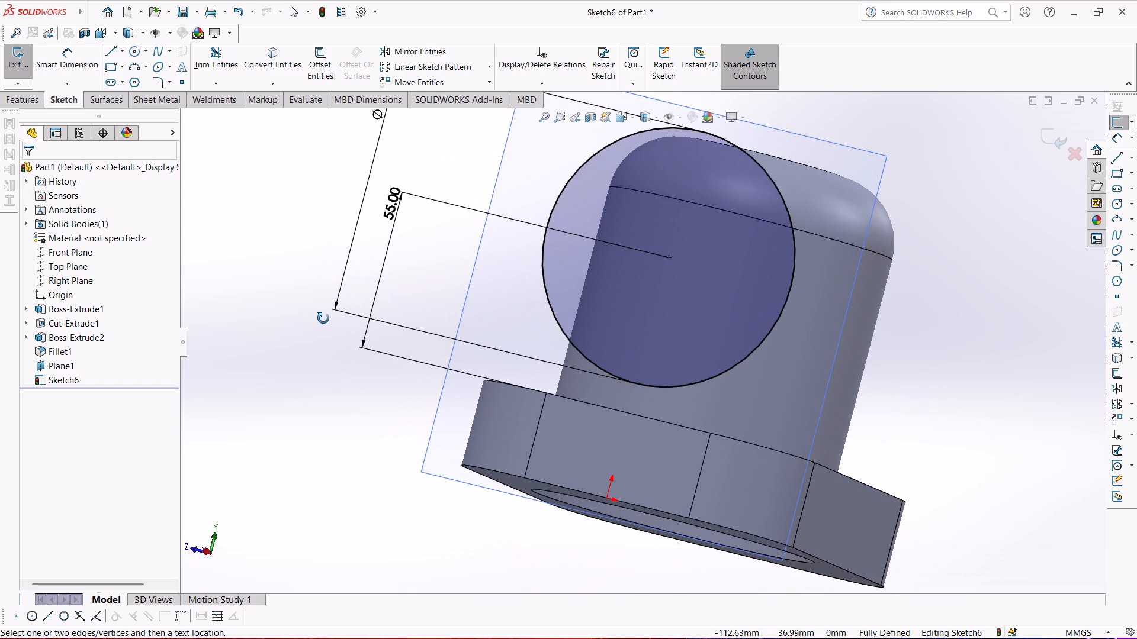
middle_drag(323, 318, 346, 360)
key(ctrl+8)
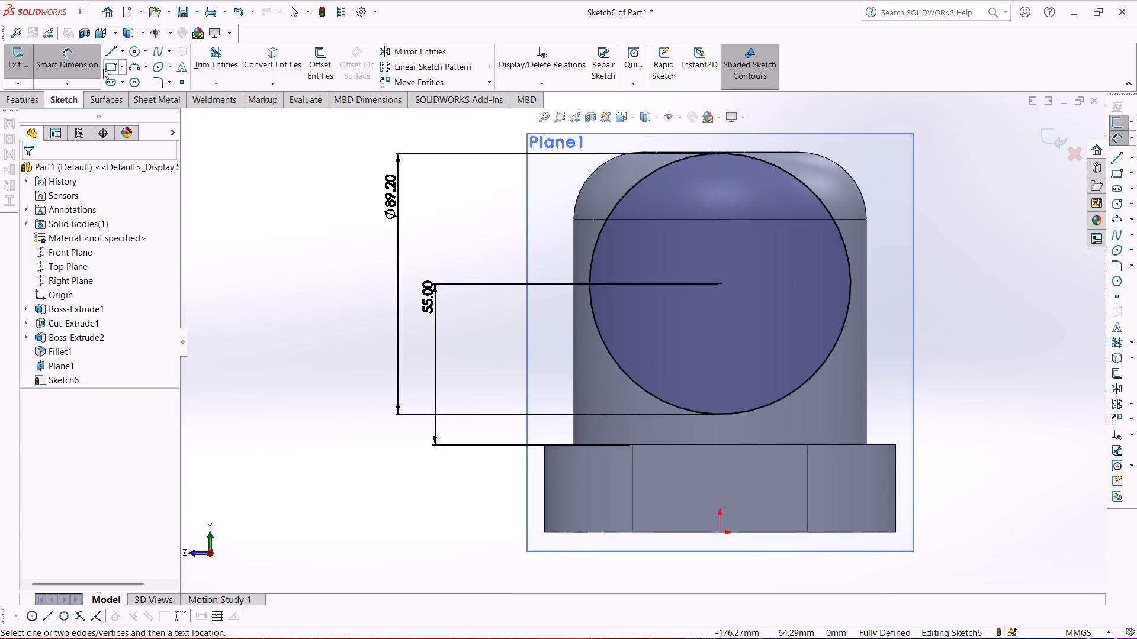
click(131, 49)
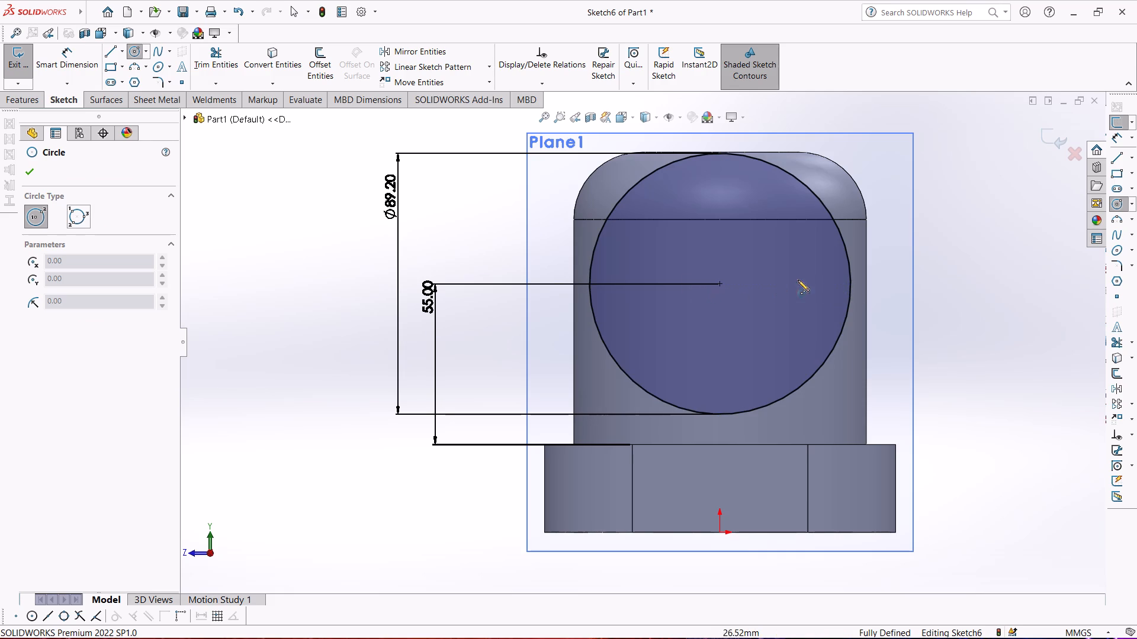
click(890, 282)
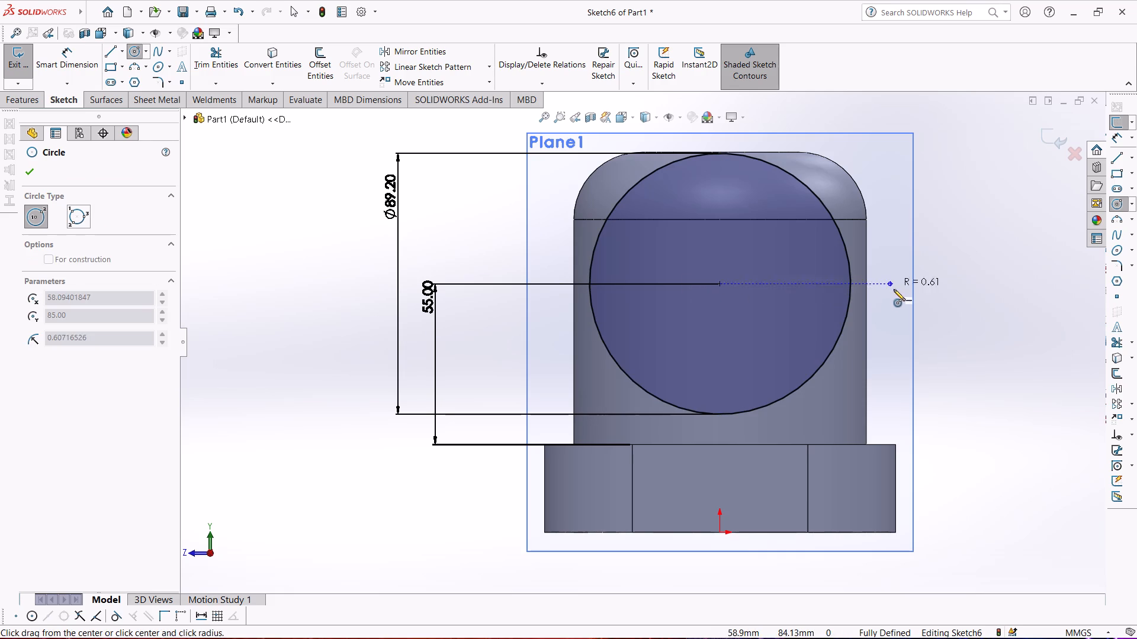
click(901, 306)
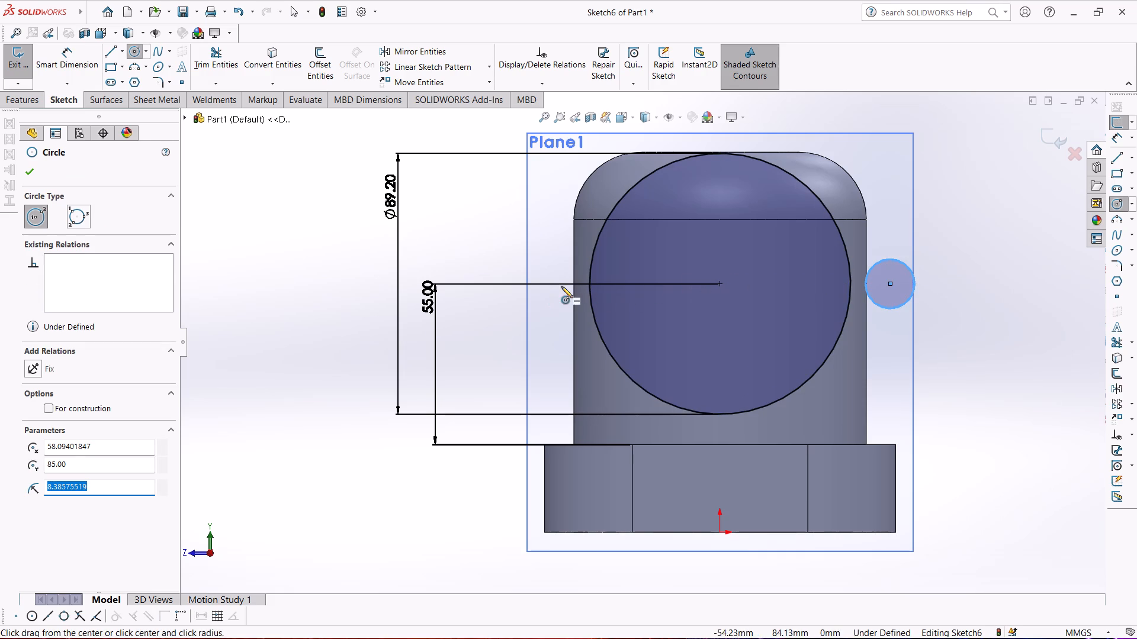
click(550, 283)
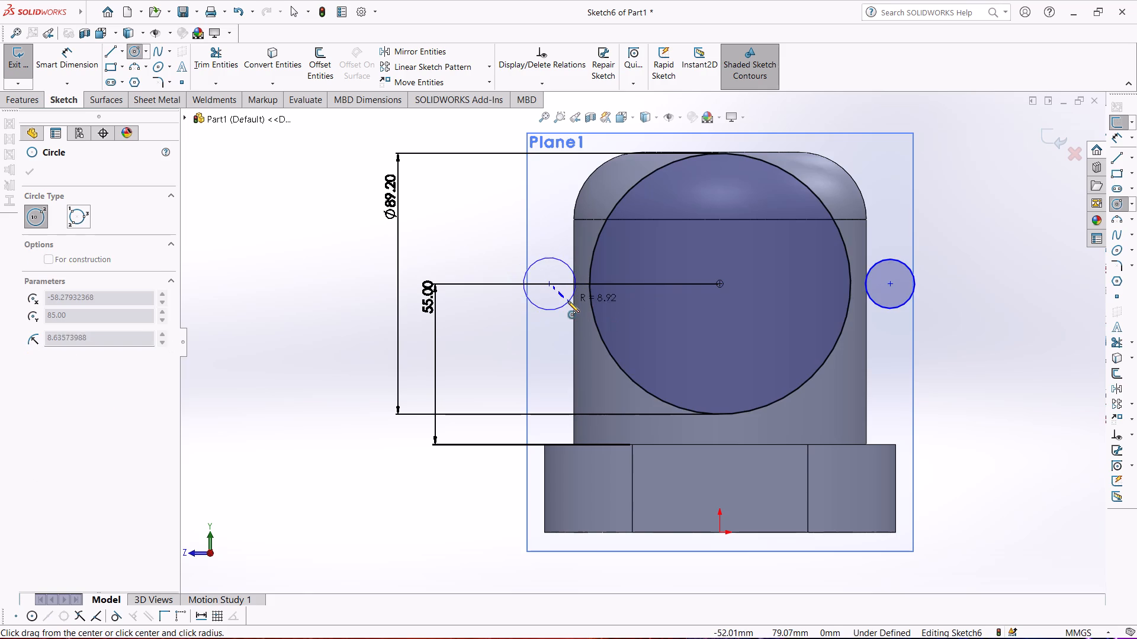
click(568, 301)
Dimension the small circle on the positive Z side with a diameter of 28.2 mm.
click(71, 63)
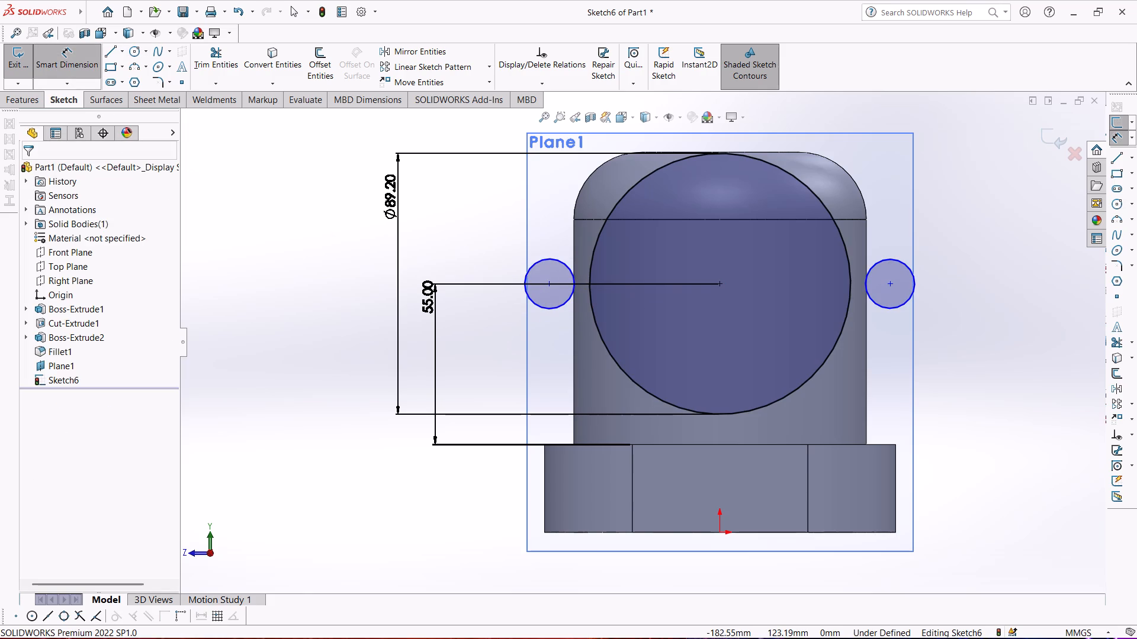
click(535, 263)
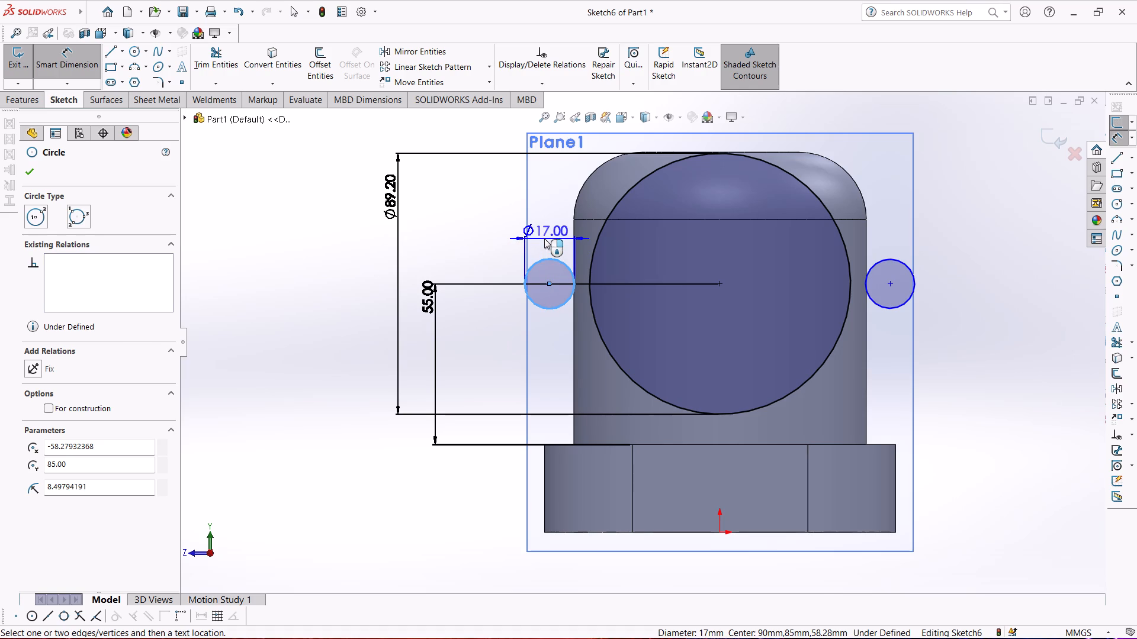
click(544, 238)
text(28.2)
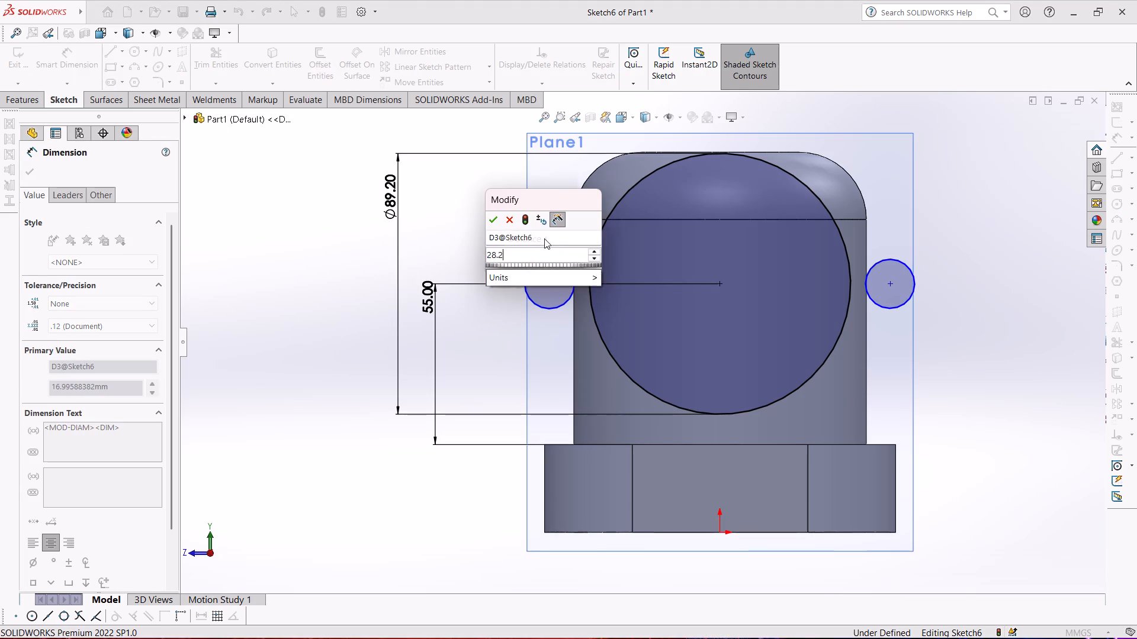
key(Return)
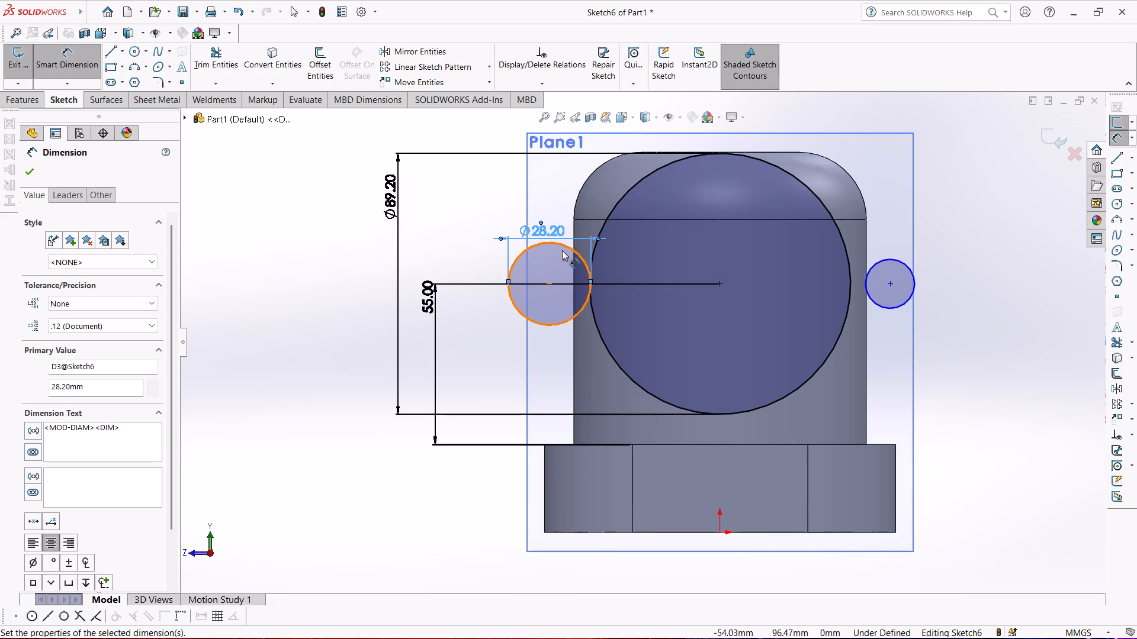
Dimension the small circle on the negative Z side with a diameter of 28.2 mm.
scroll(583, 267, down, 5)
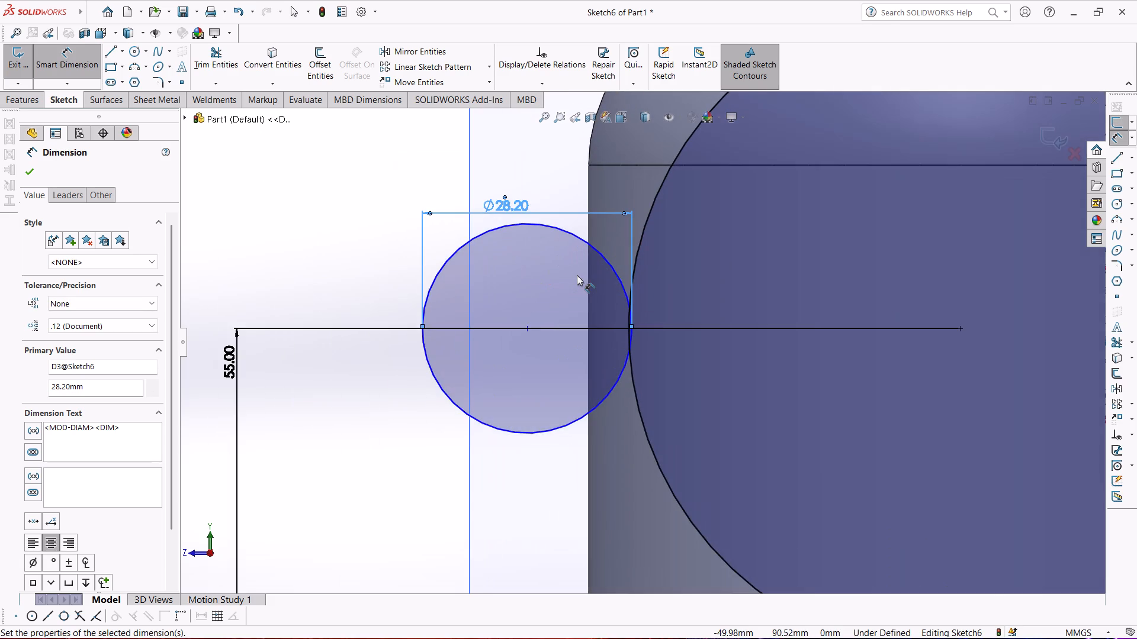
scroll(577, 275, up, 4)
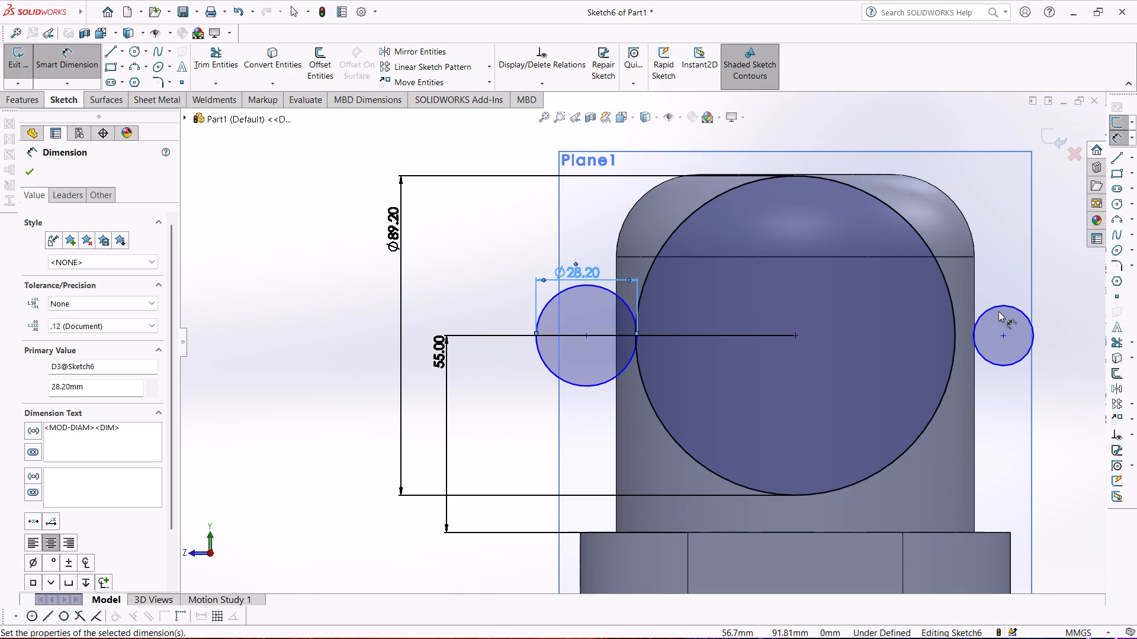
click(998, 307)
click(1037, 267)
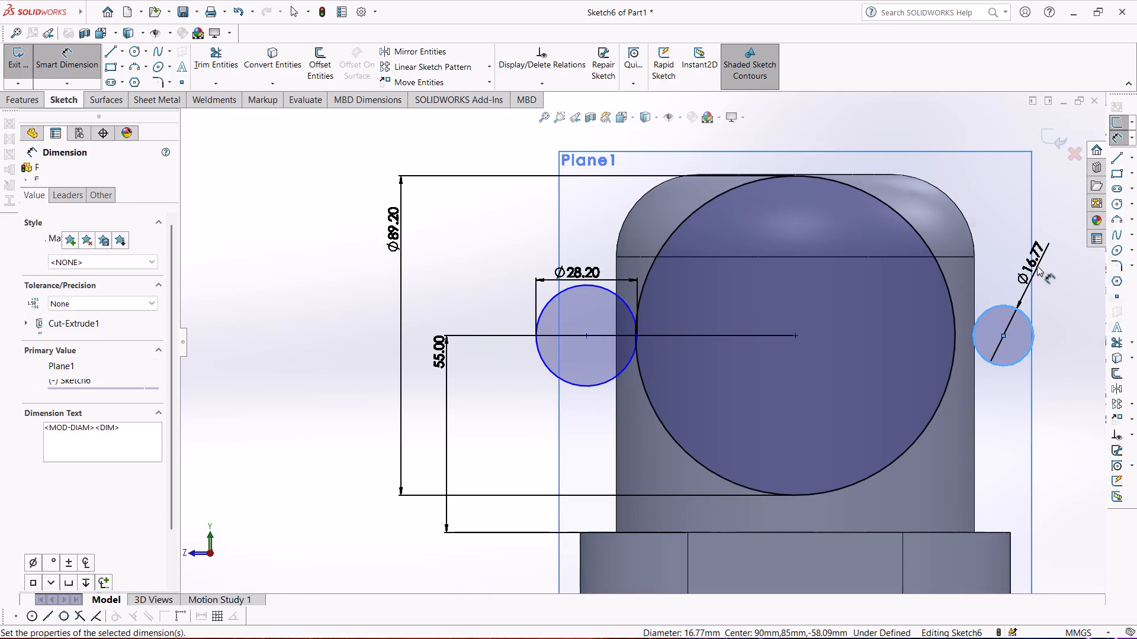
text(28.5)
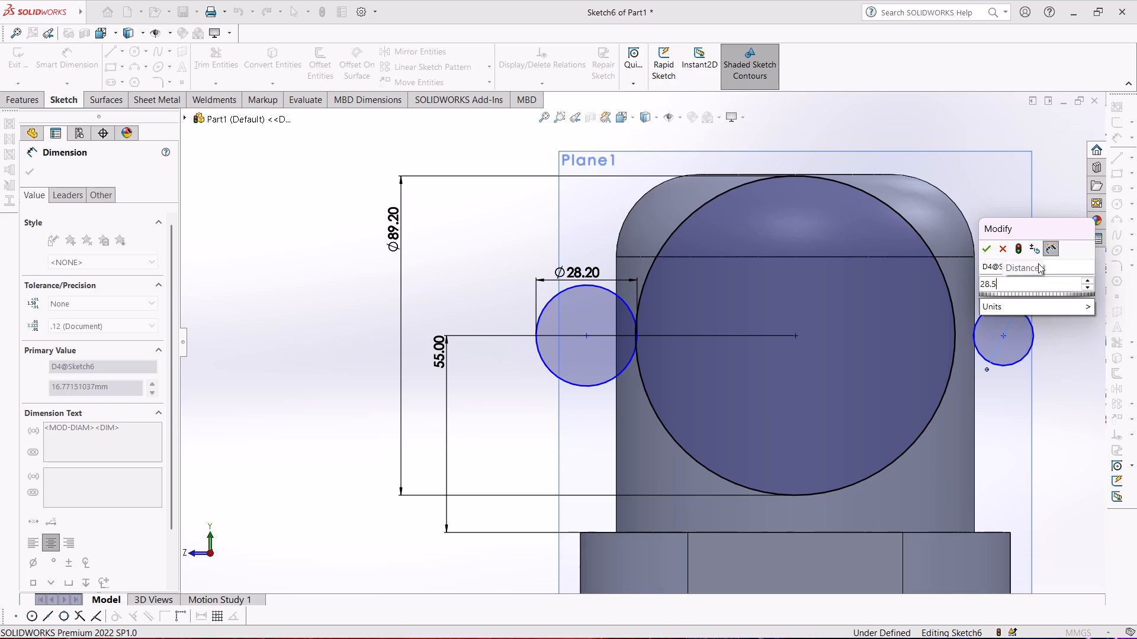
key(BackSpace)
key(2)
key(Return)
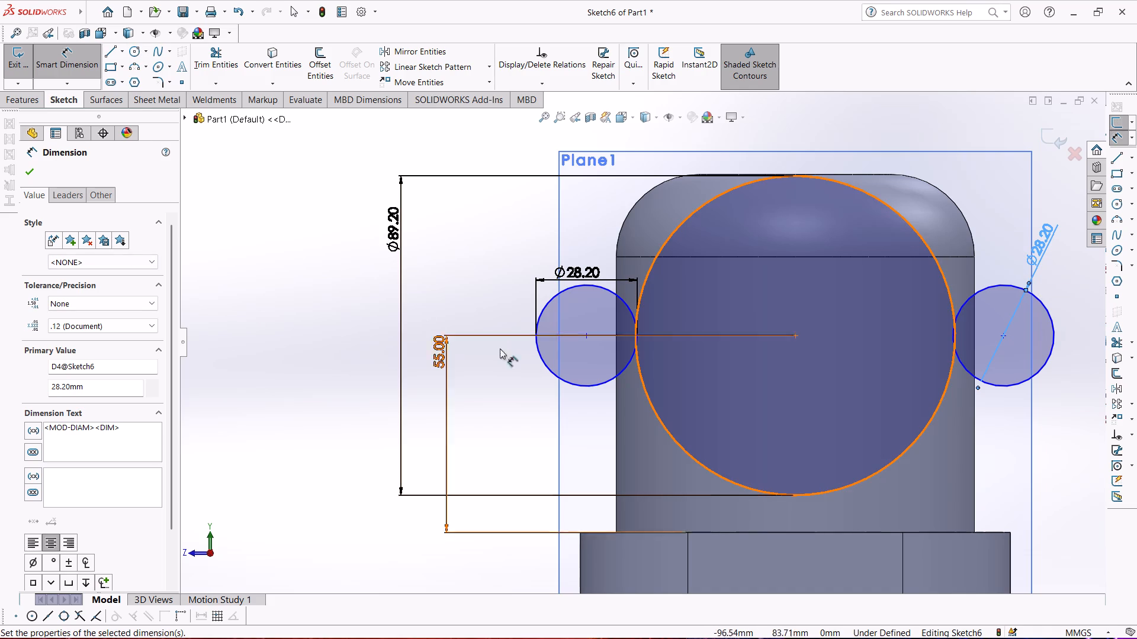
Dimension the distance between the centres of the two small circles as 92 mm.
click(589, 334)
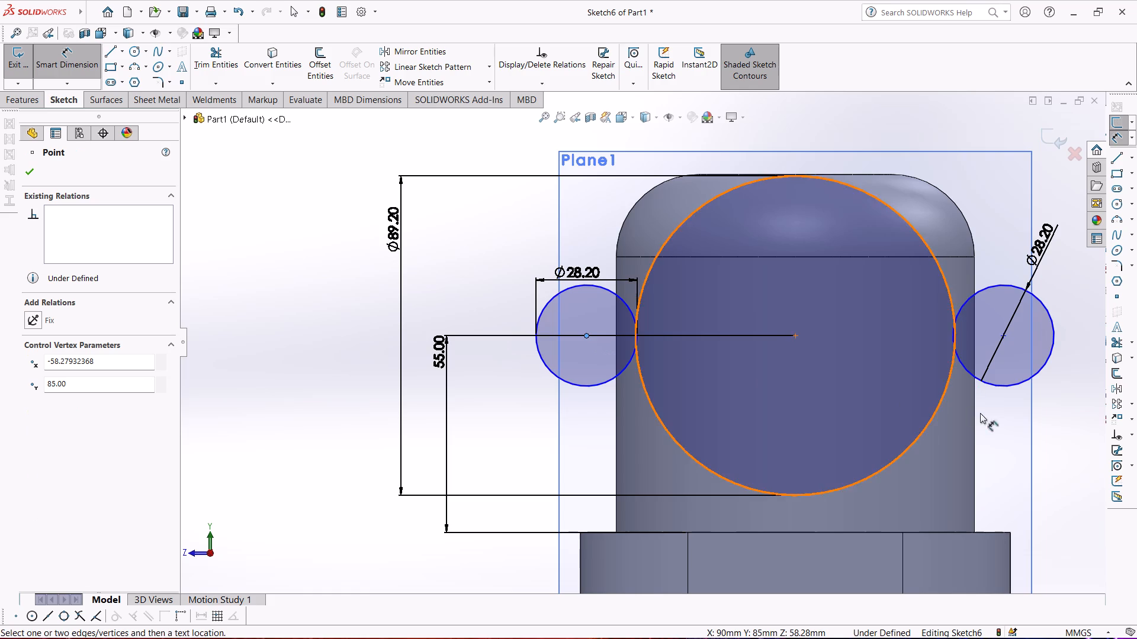
click(1003, 334)
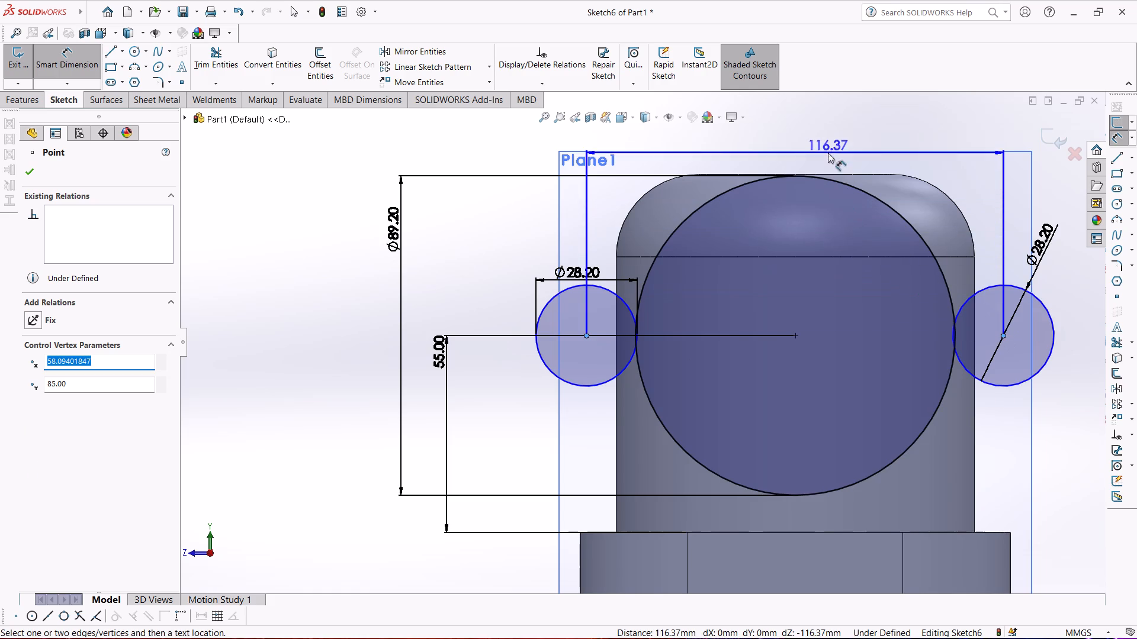
click(828, 135)
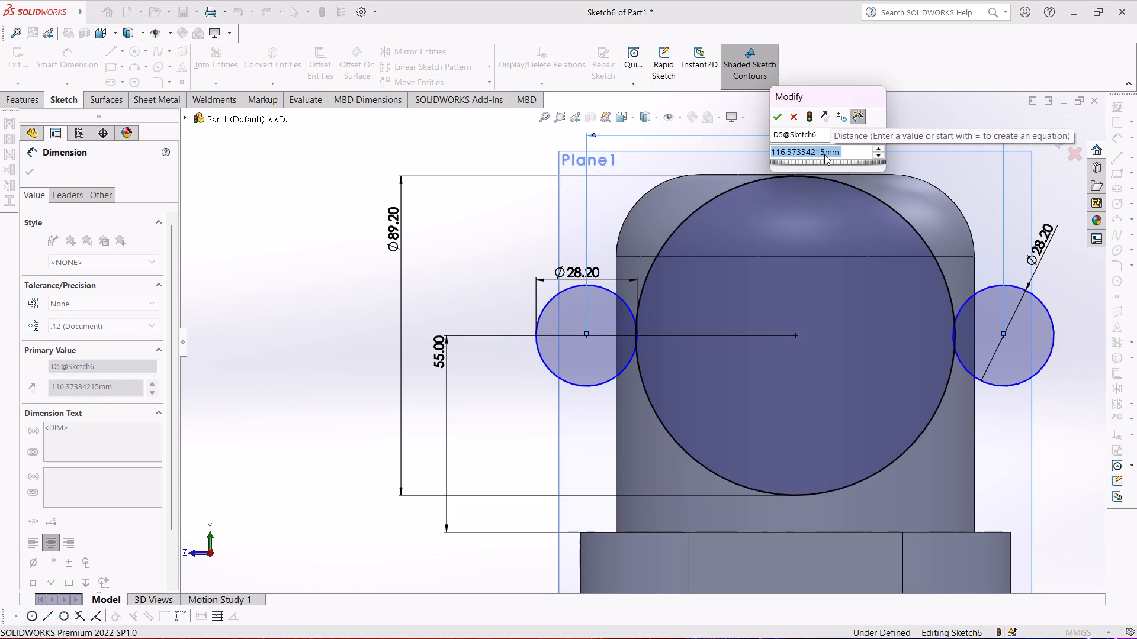
text(92)
key(Return)
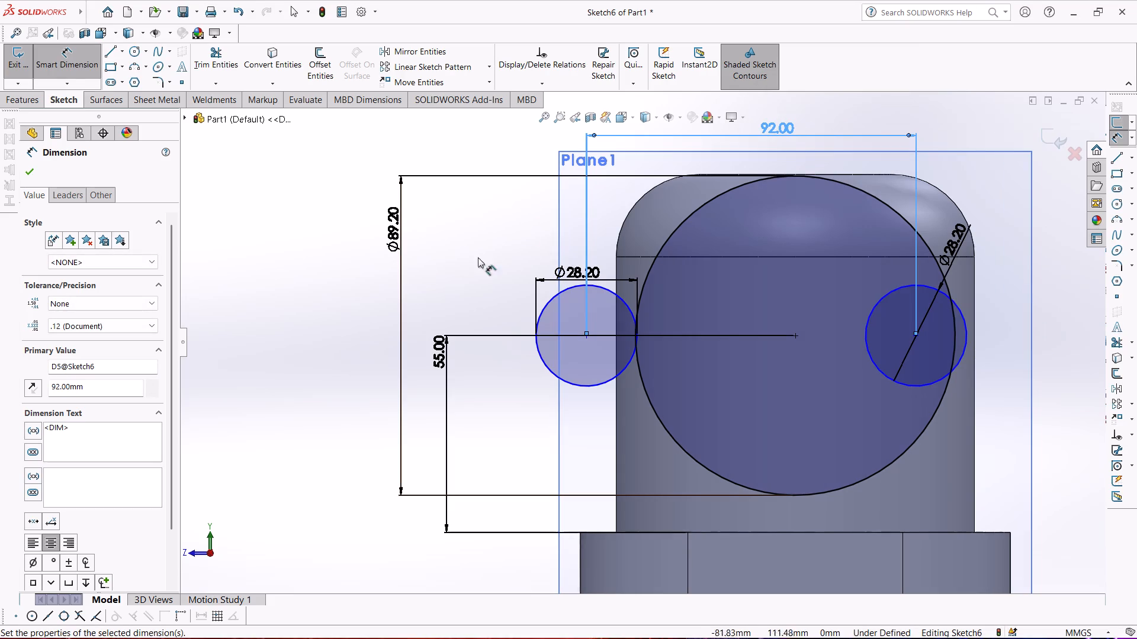
click(227, 250)
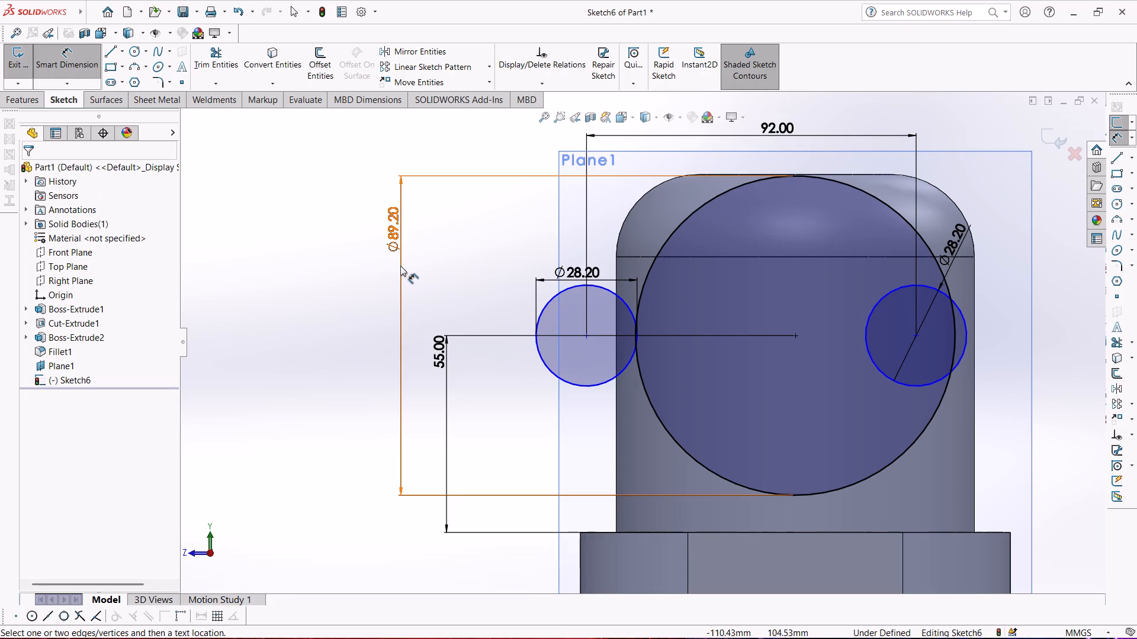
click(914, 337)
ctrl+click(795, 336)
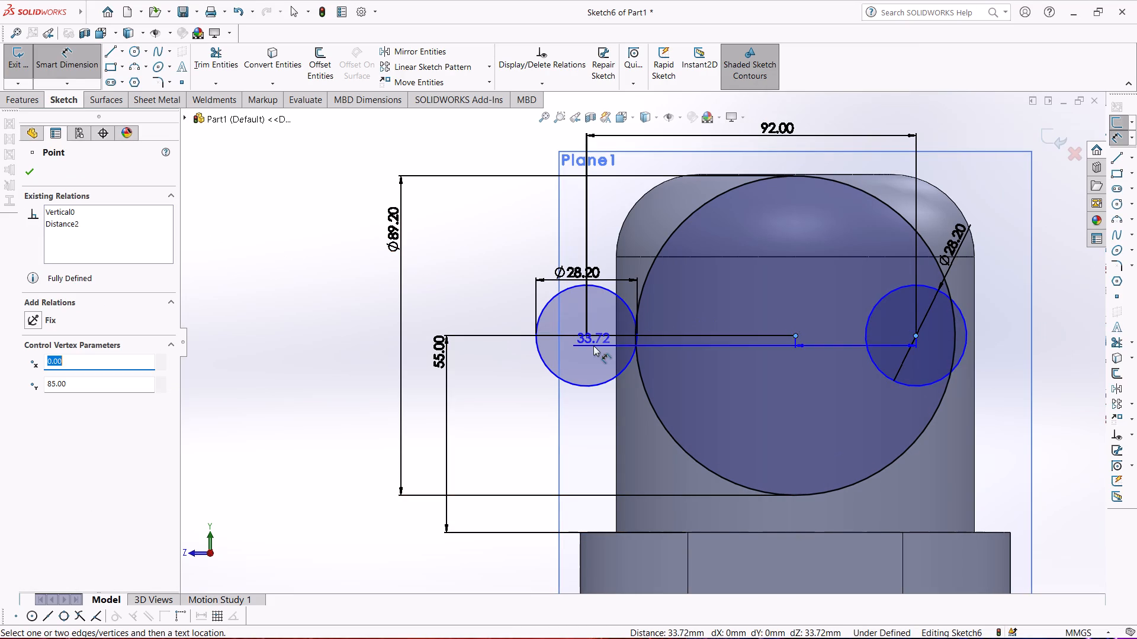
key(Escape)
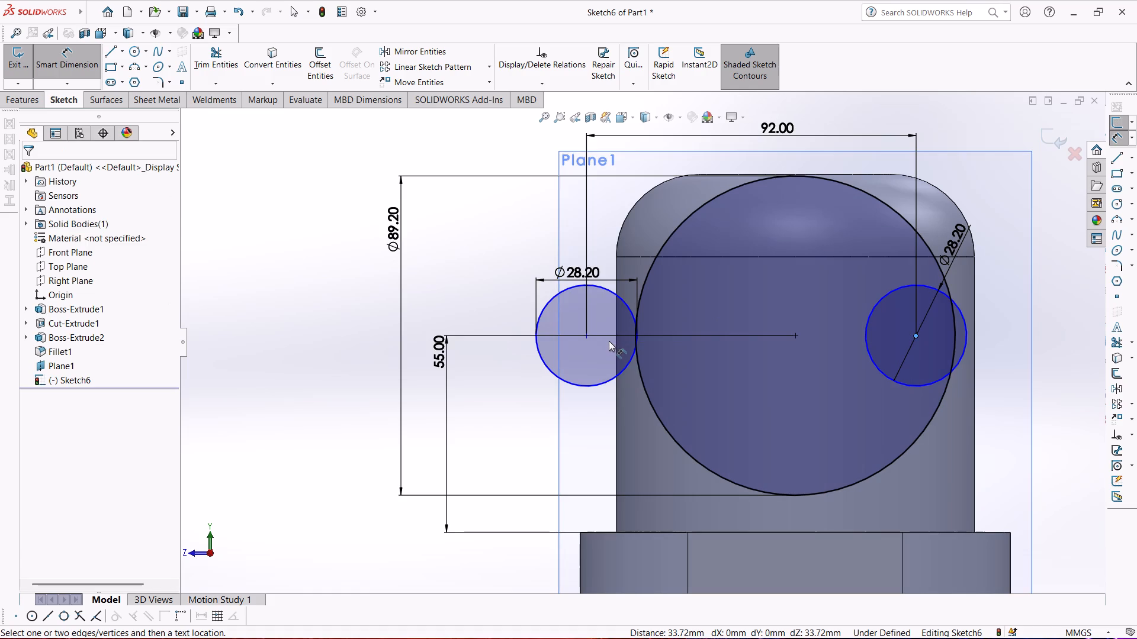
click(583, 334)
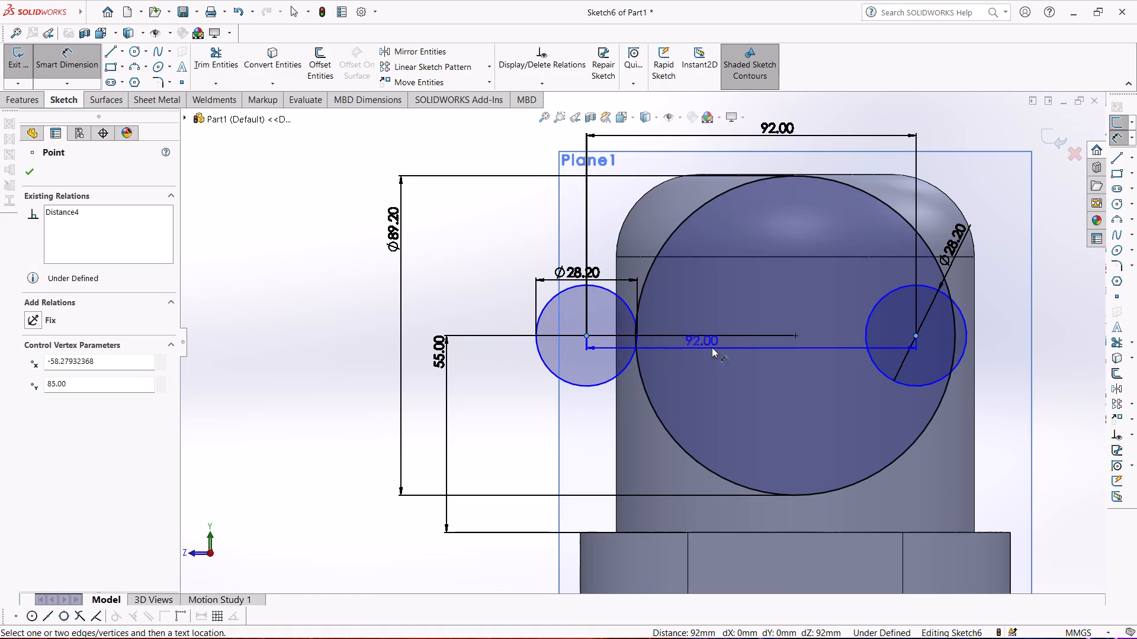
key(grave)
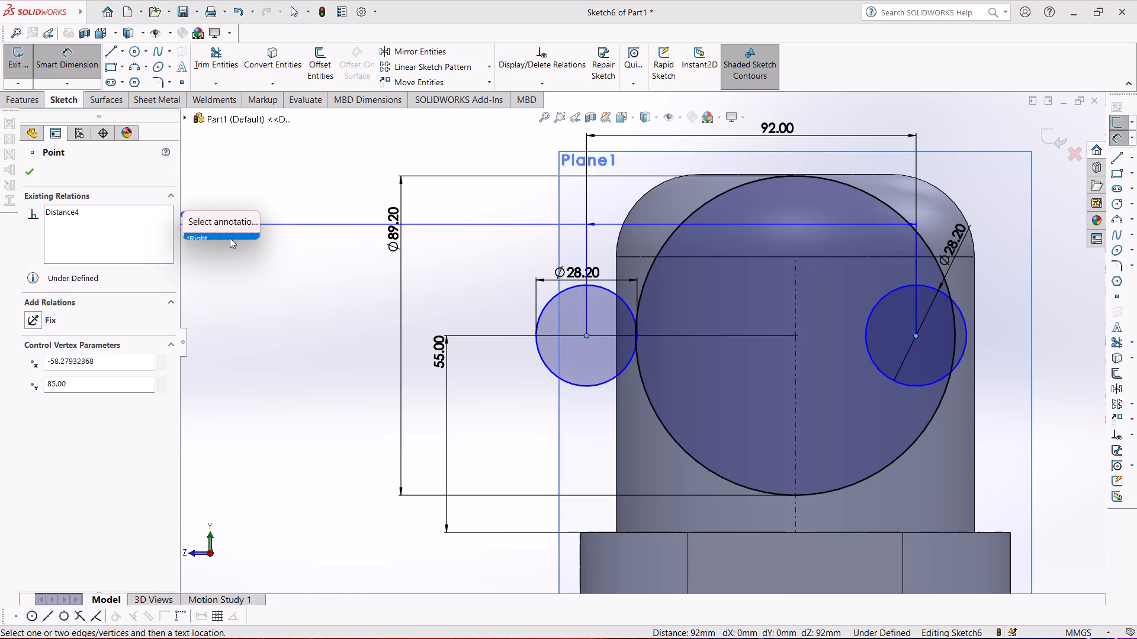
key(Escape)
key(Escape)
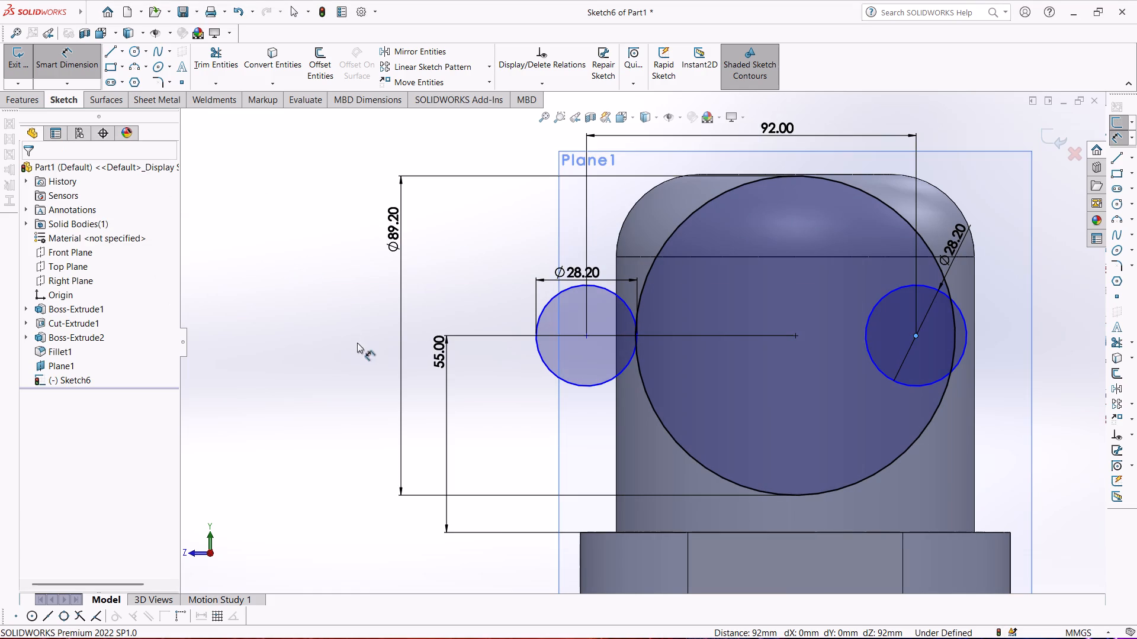
Add a horizontal relation between the centres of the large circle and both small circles.
click(62, 69)
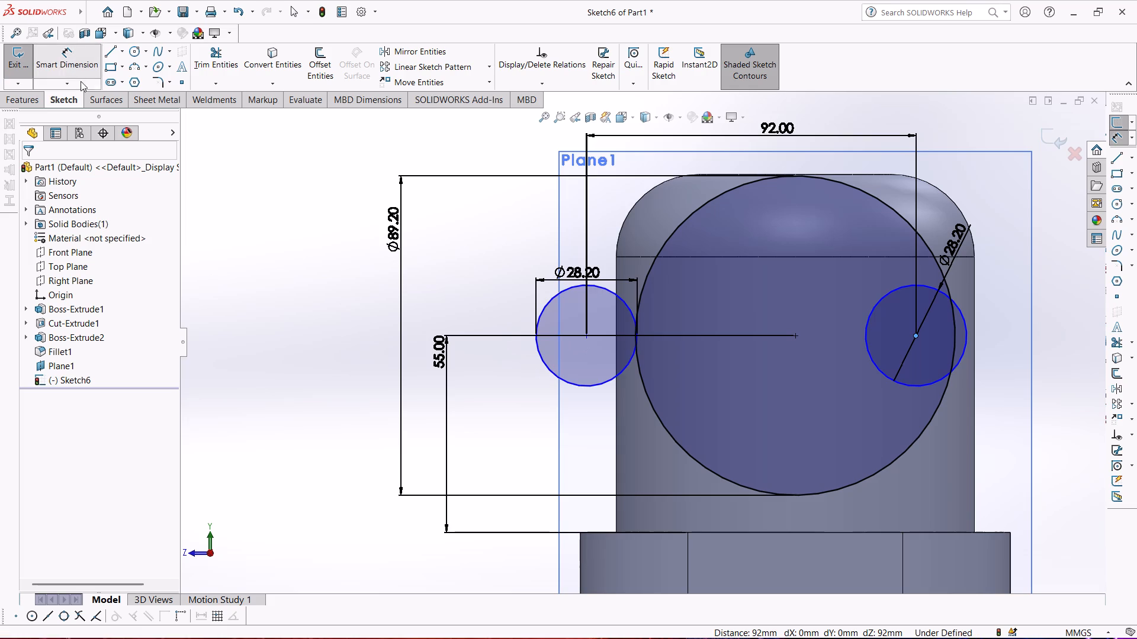
ctrl+click(589, 334)
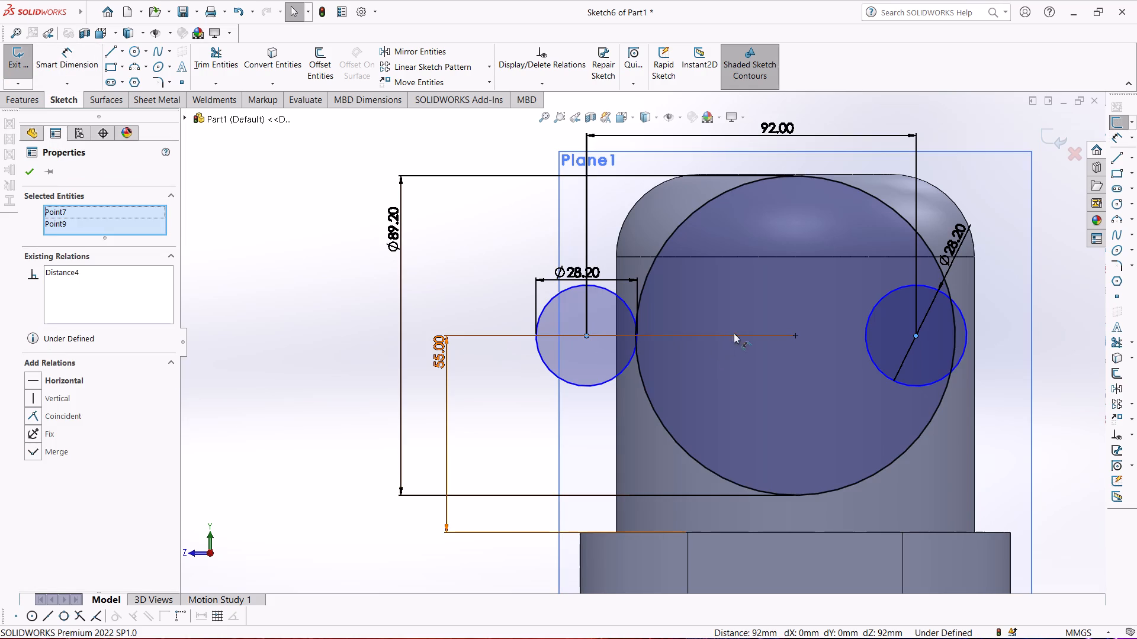
ctrl+click(796, 338)
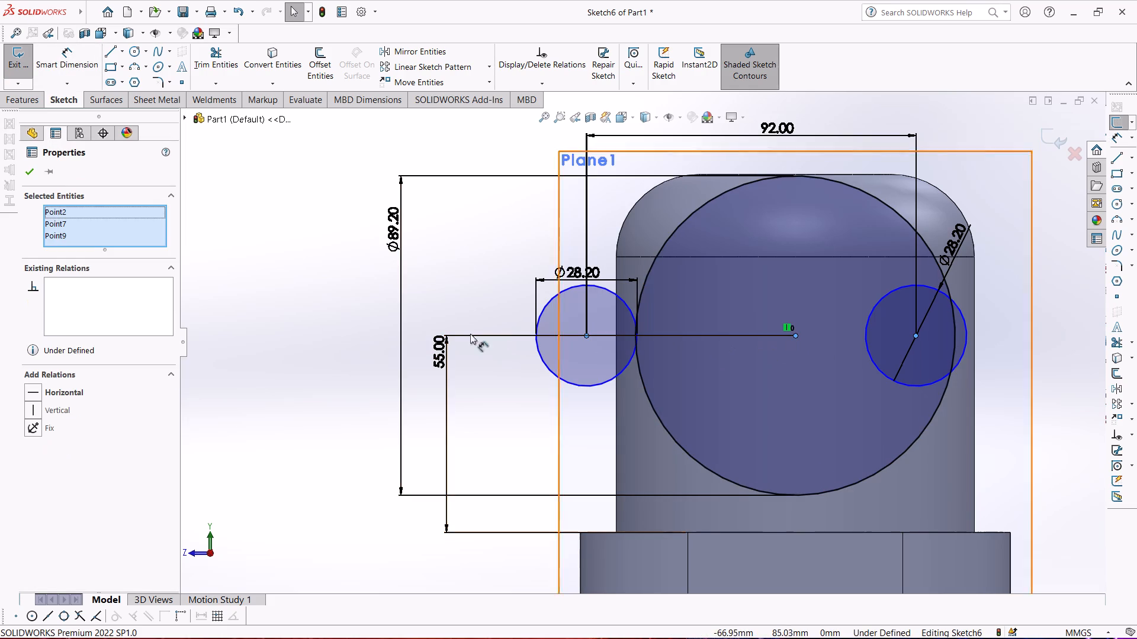
click(38, 389)
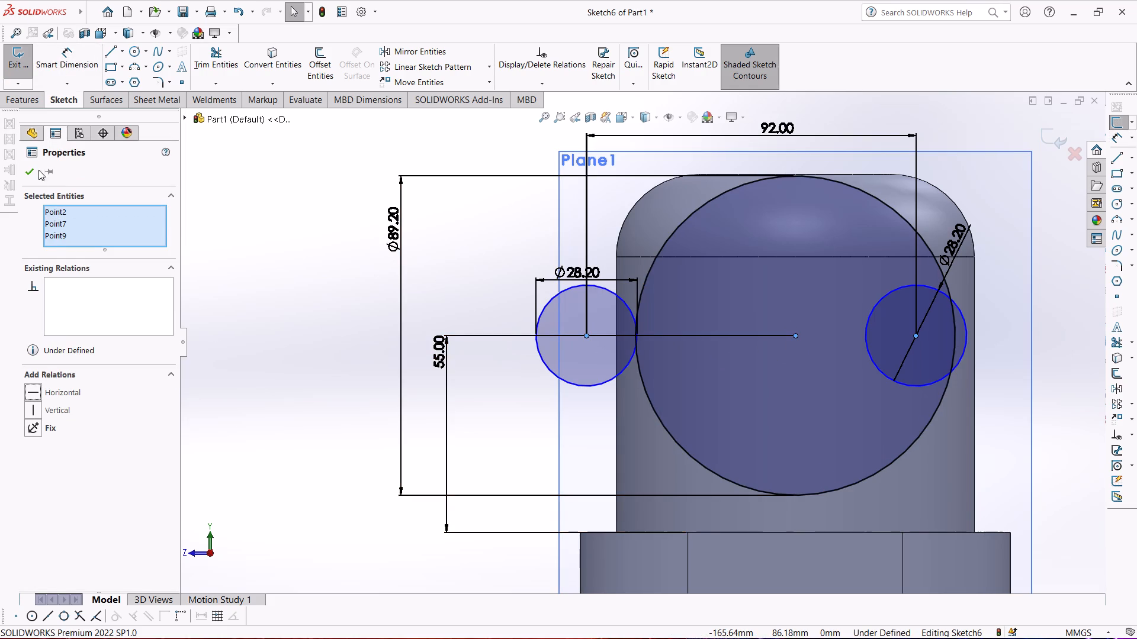
click(27, 174)
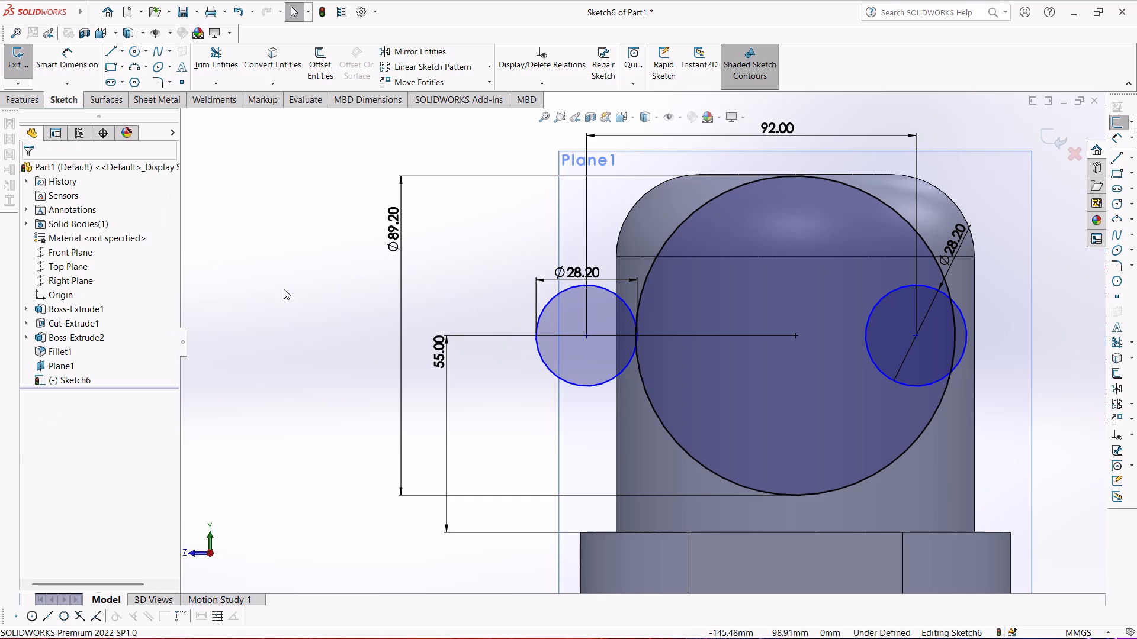
Dimension the distance from the positive Z small circle's centre to the large circle's centre as 46 mm.
click(96, 76)
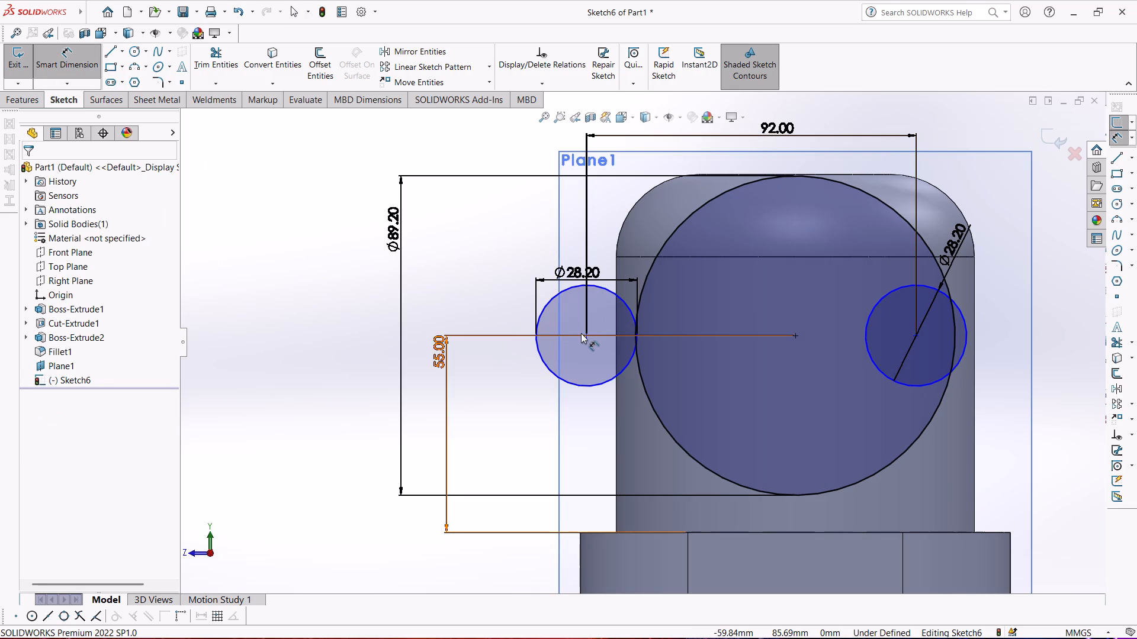
click(586, 338)
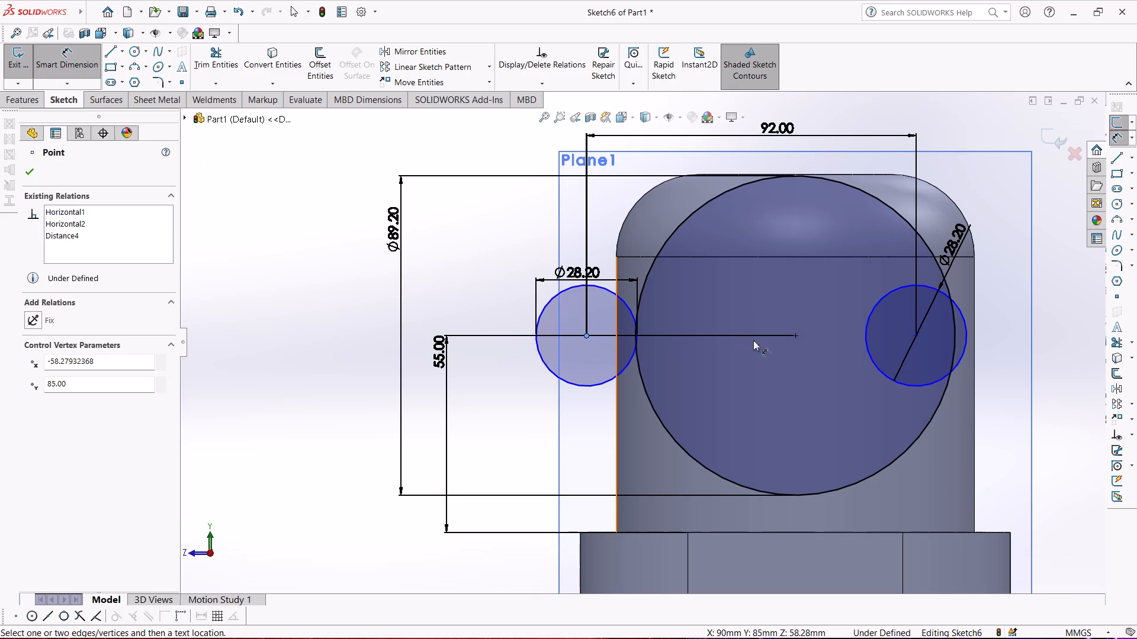
click(794, 334)
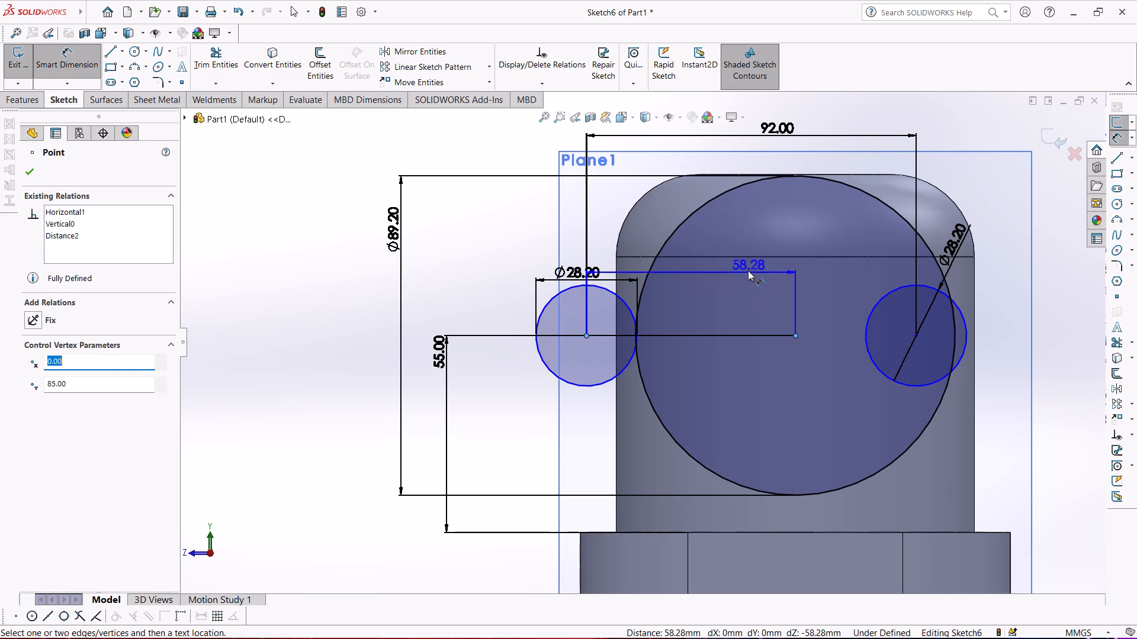
click(729, 171)
text(46)
key(Return)
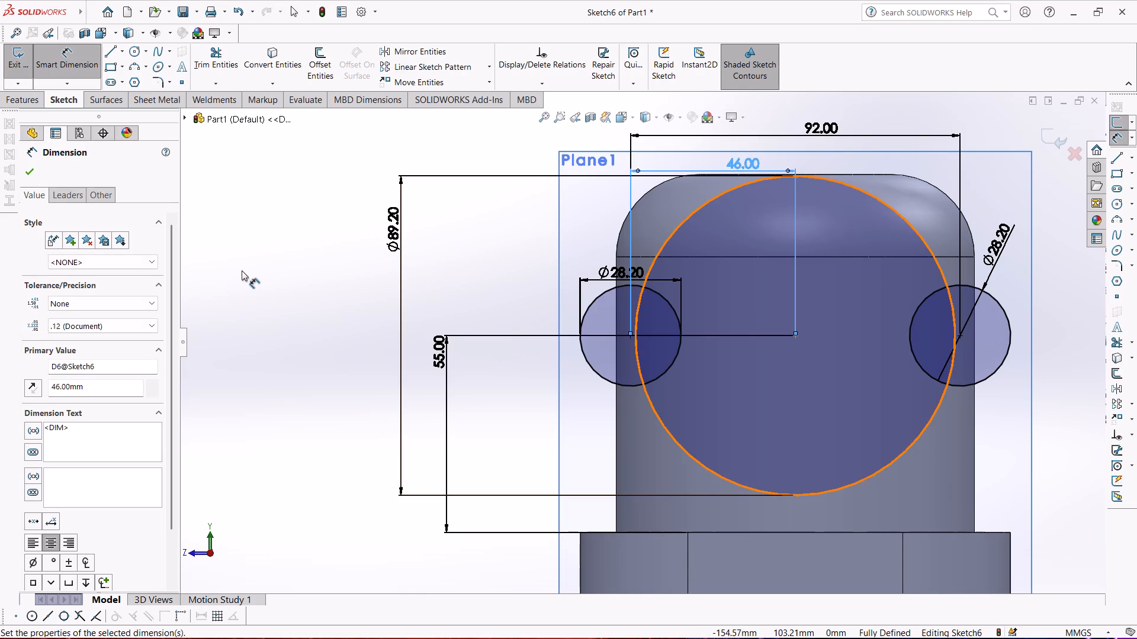
click(250, 325)
Sketch a slanted line running past the upper edges of the large circle and the small circle on the negative Z side.
click(131, 51)
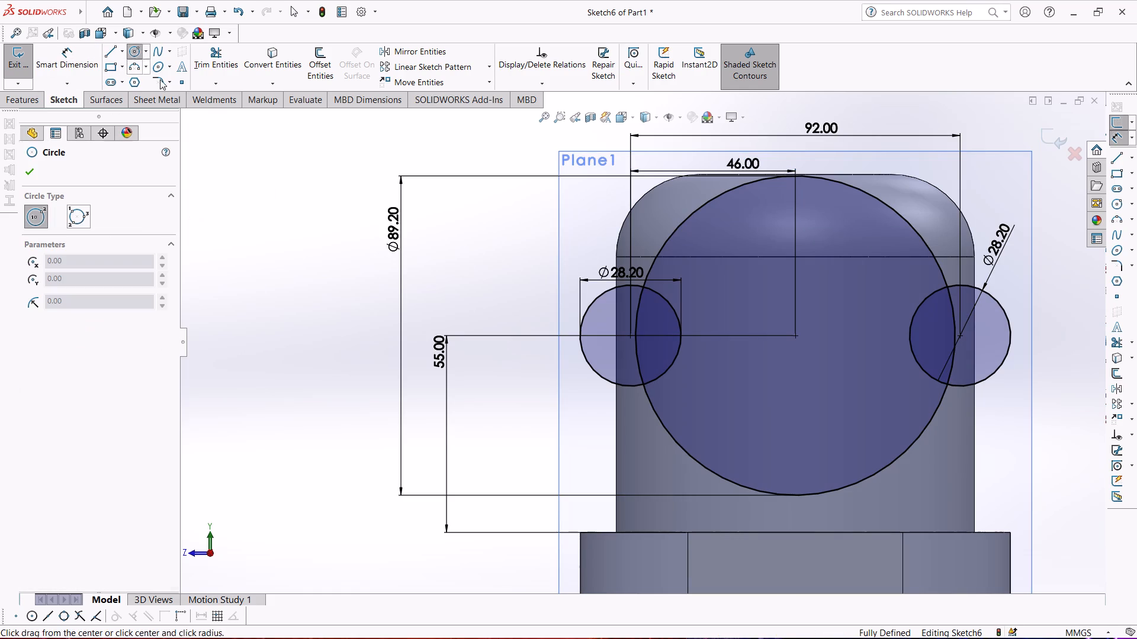
click(215, 57)
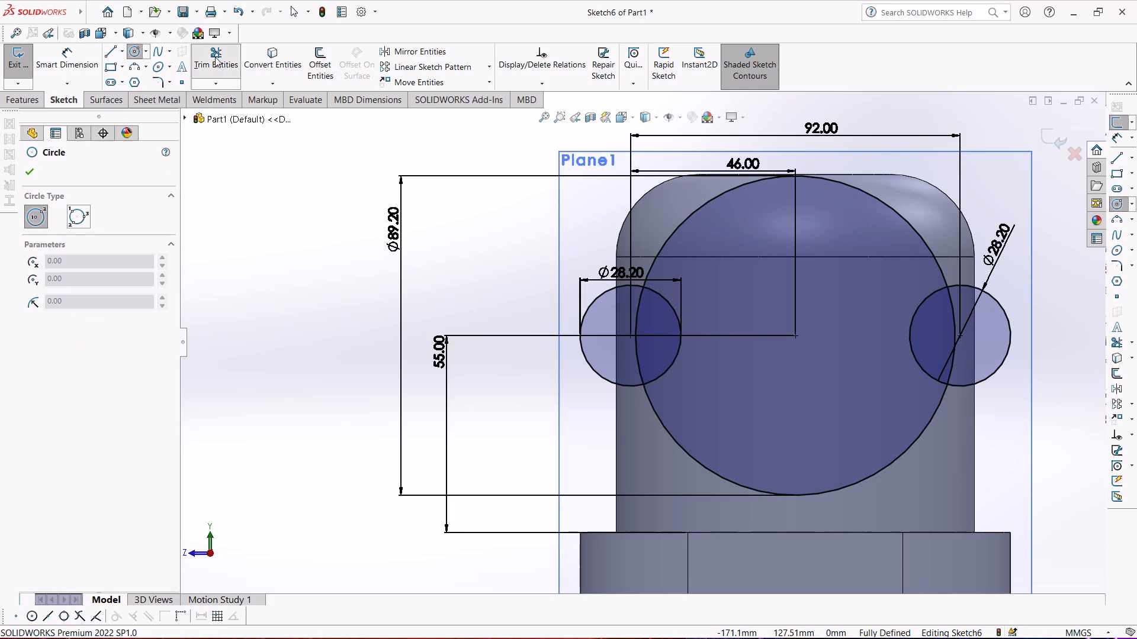
click(111, 51)
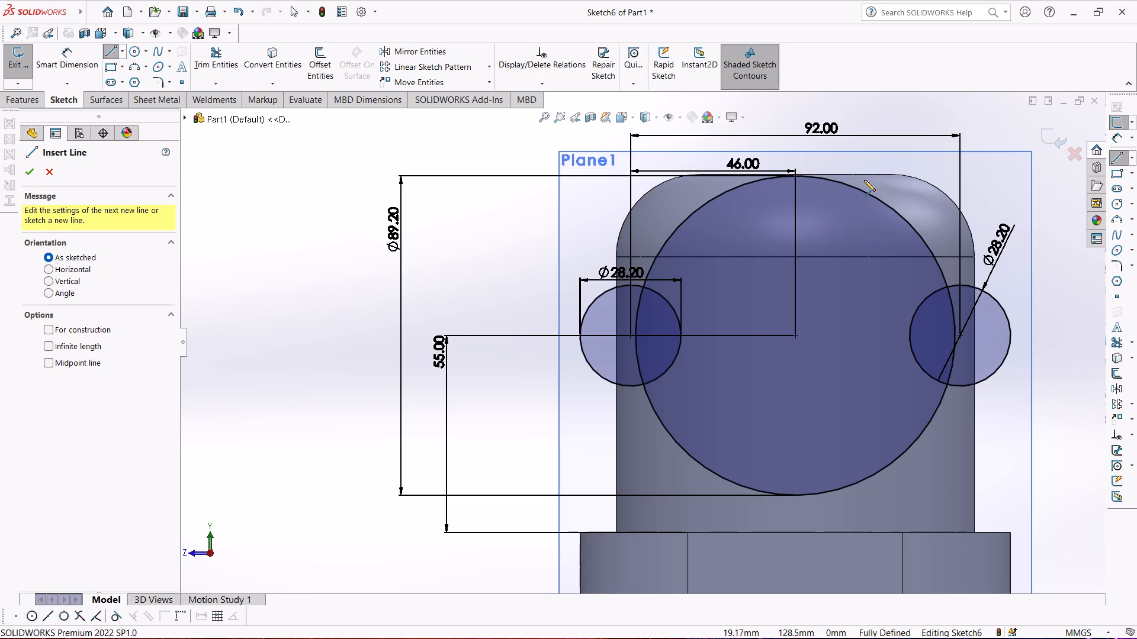
click(833, 158)
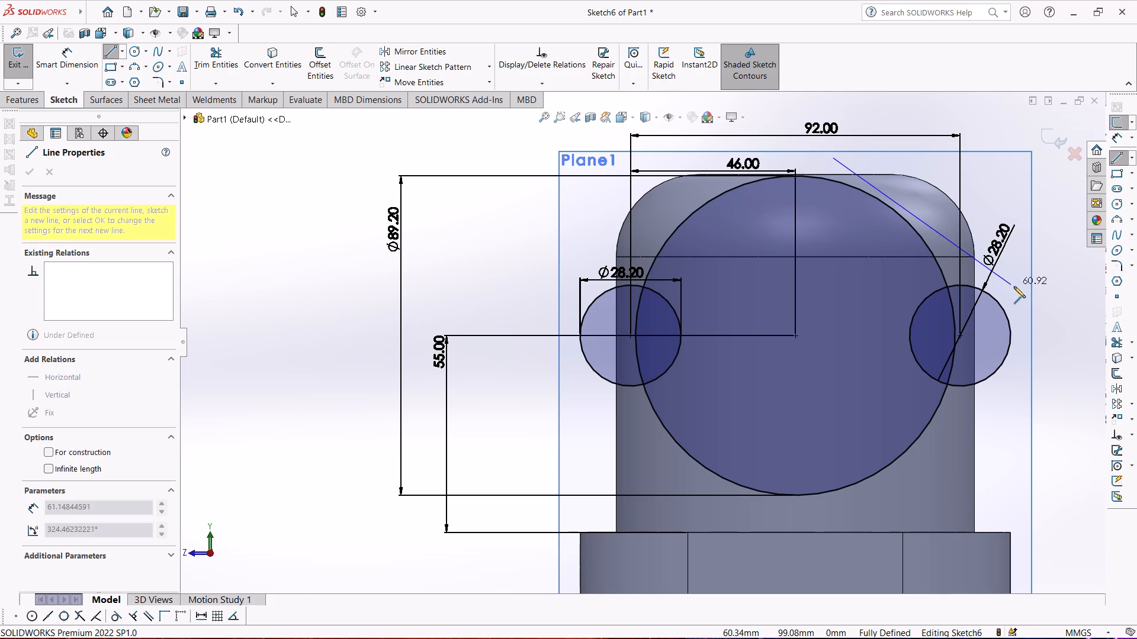
click(1036, 315)
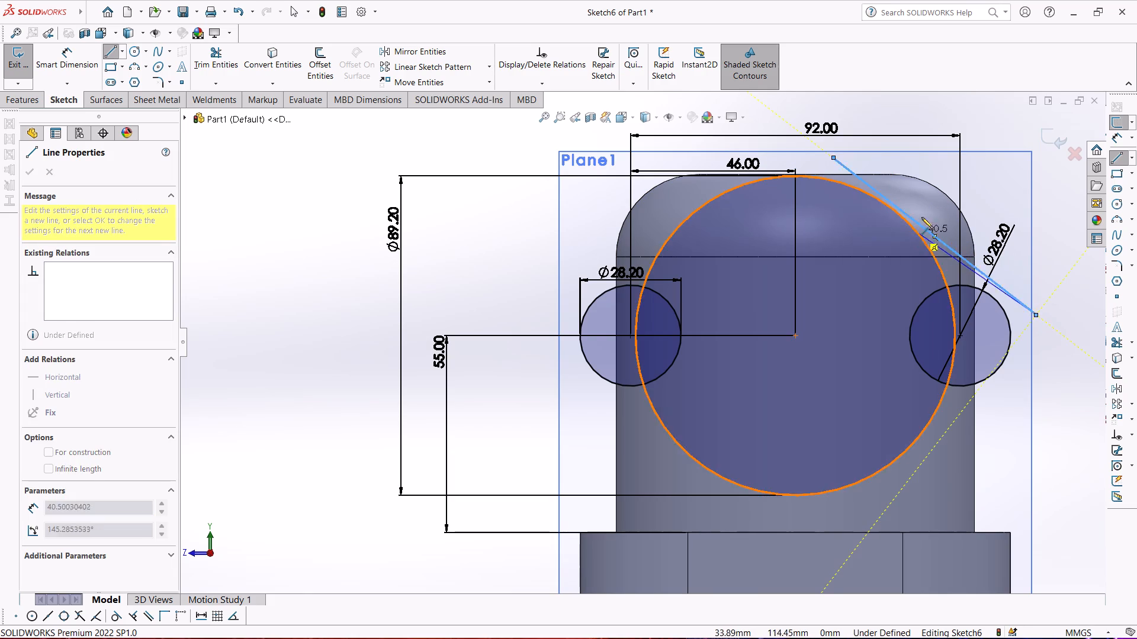
key(Escape)
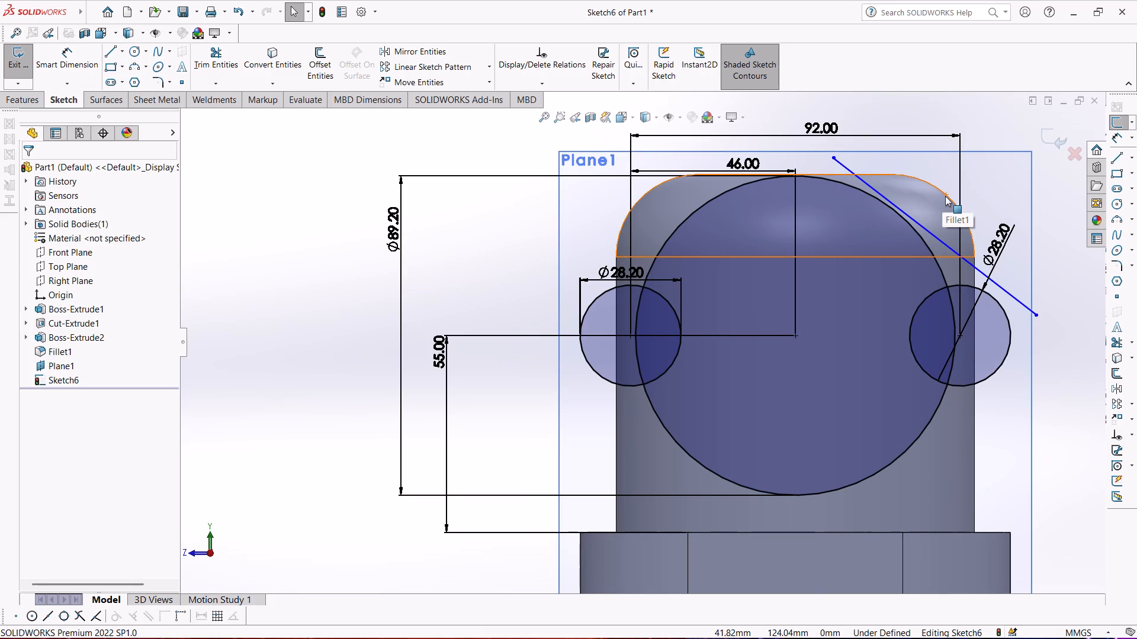
Make the slanted line tangent to both the large circle and the small circle on the negative Z side.
ctrl+click(913, 216)
ctrl+click(879, 204)
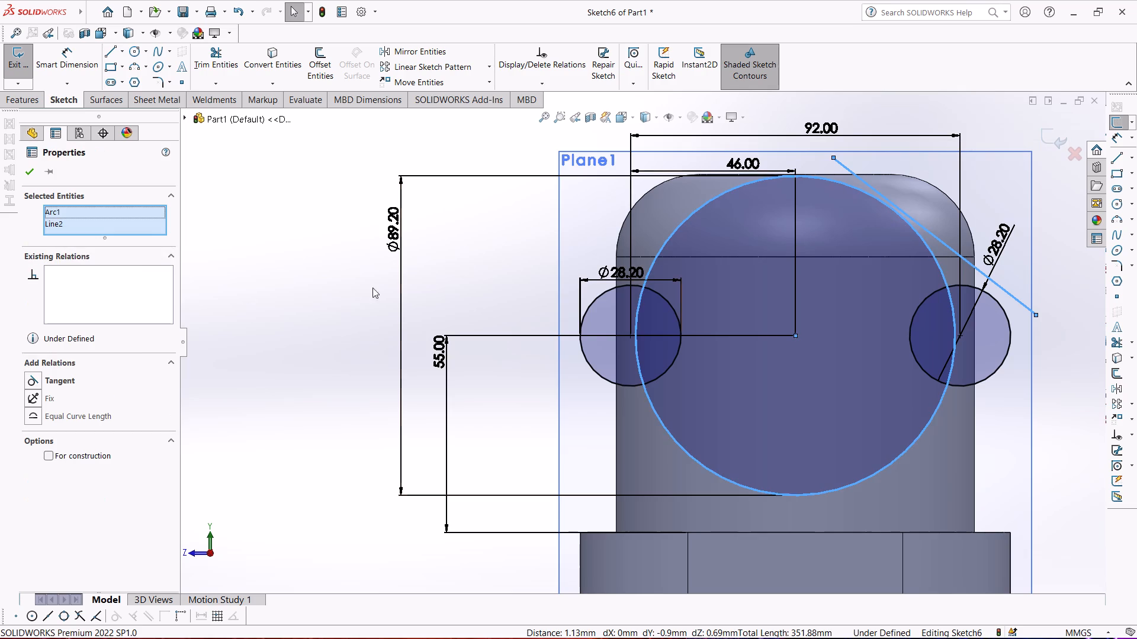
click(31, 375)
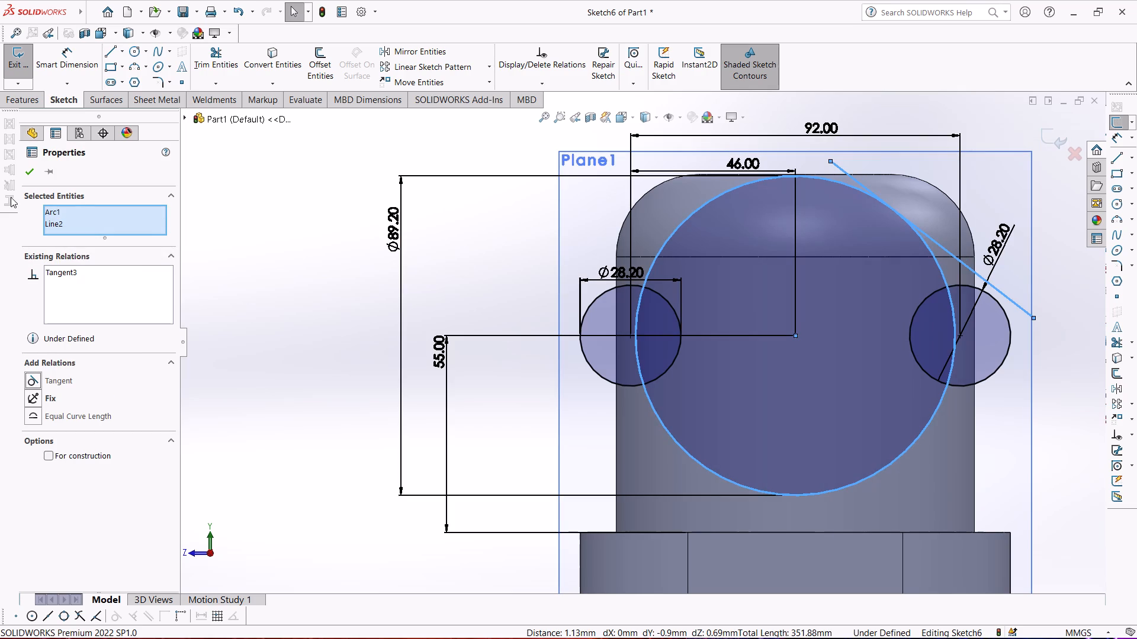
click(27, 172)
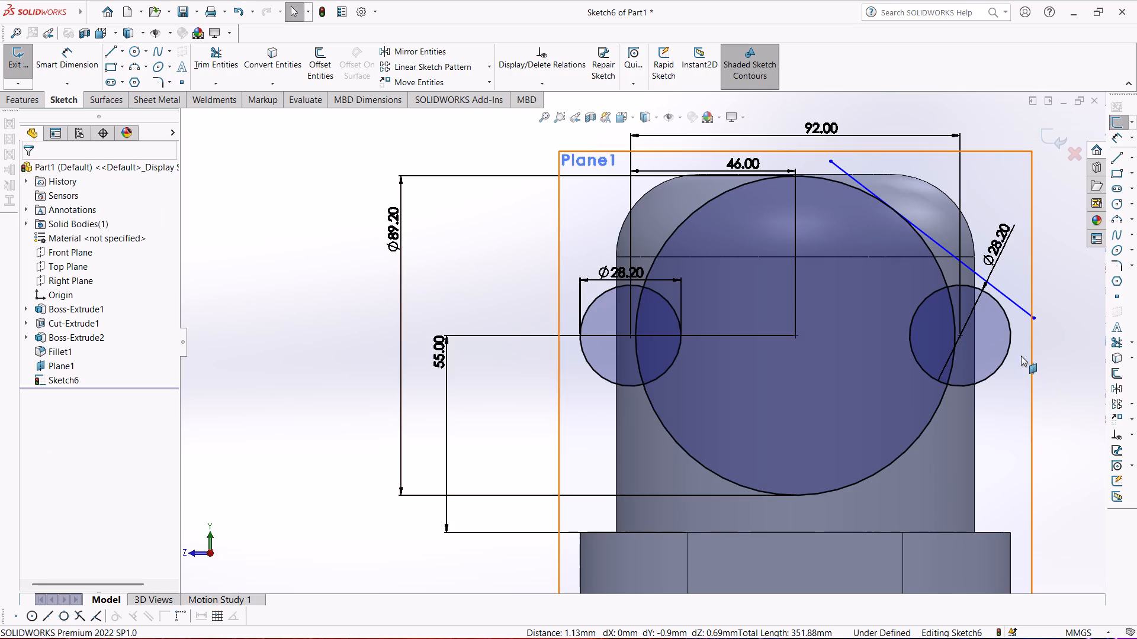
ctrl+click(1011, 342)
ctrl+click(1017, 305)
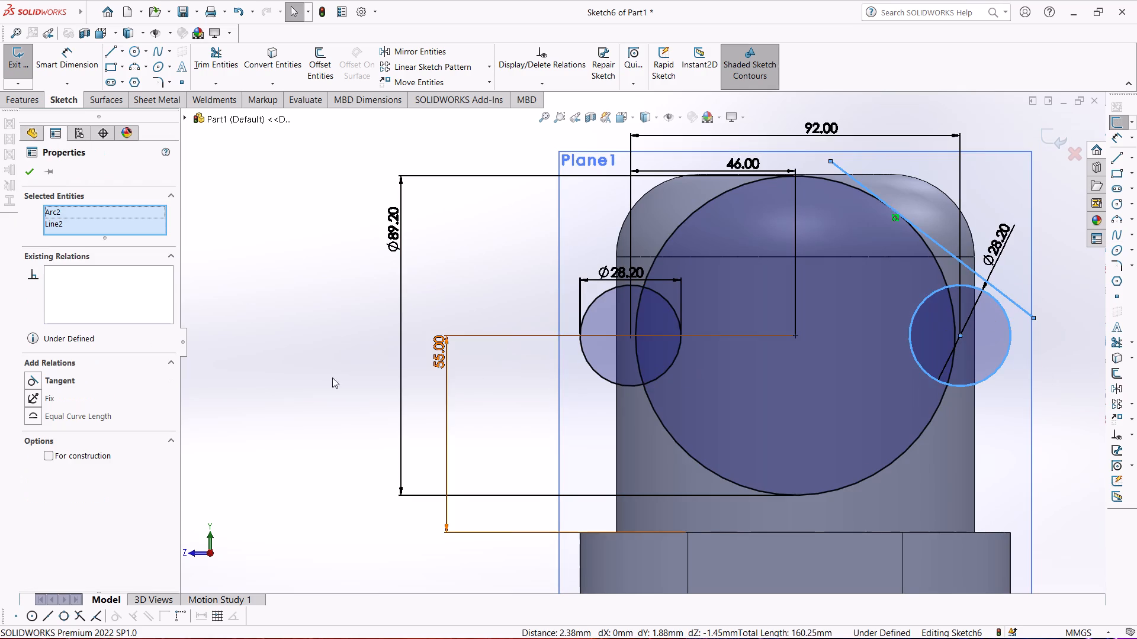
click(49, 378)
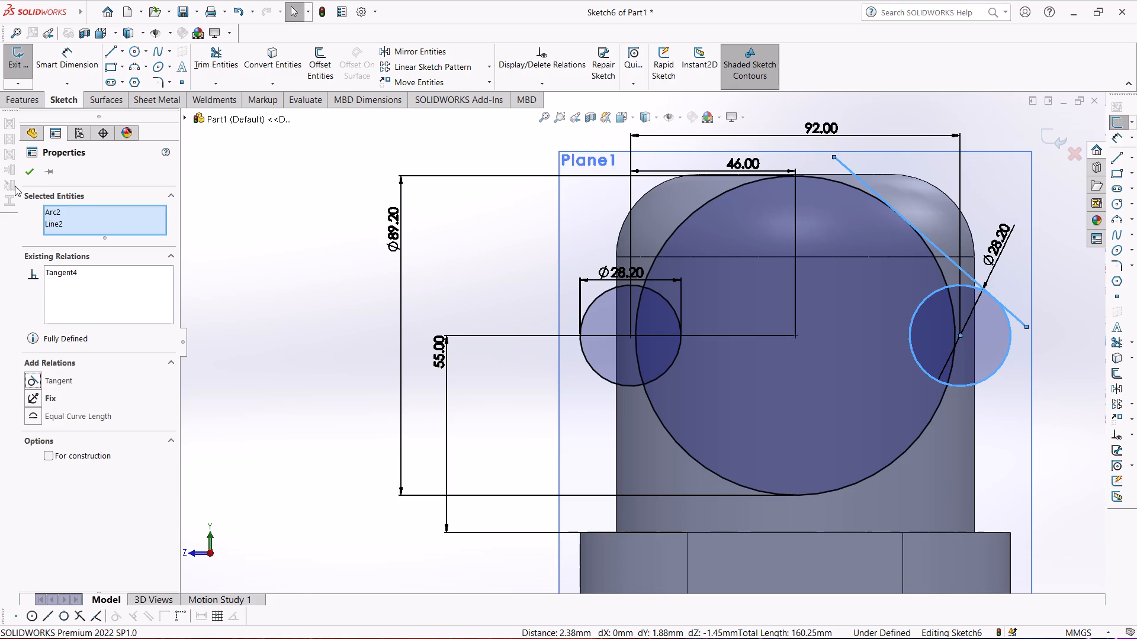
click(27, 174)
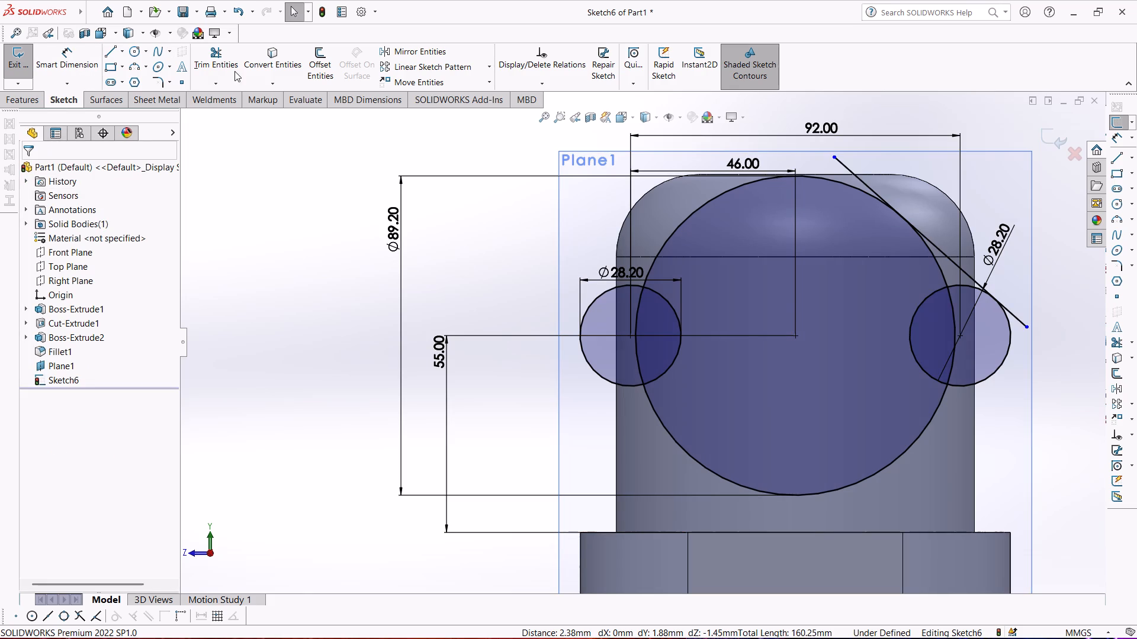
Trim the line's ends beyond its tangent points and the circle arcs enclosed between the line, the large circle and the negative Z small circle.
click(253, 83)
click(215, 67)
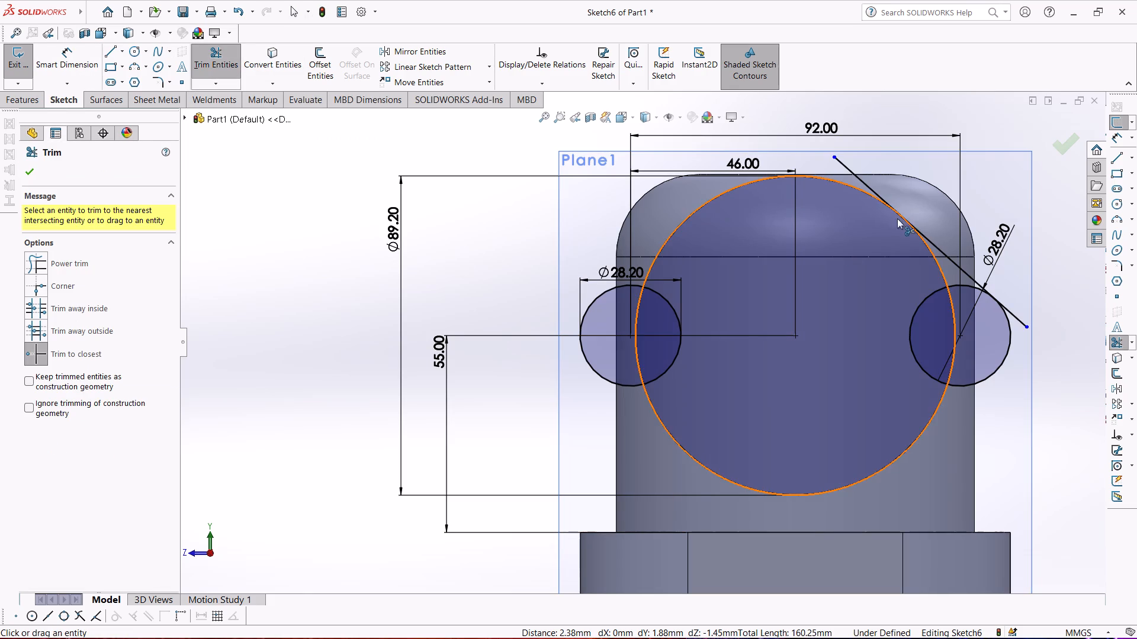
click(865, 183)
click(1017, 318)
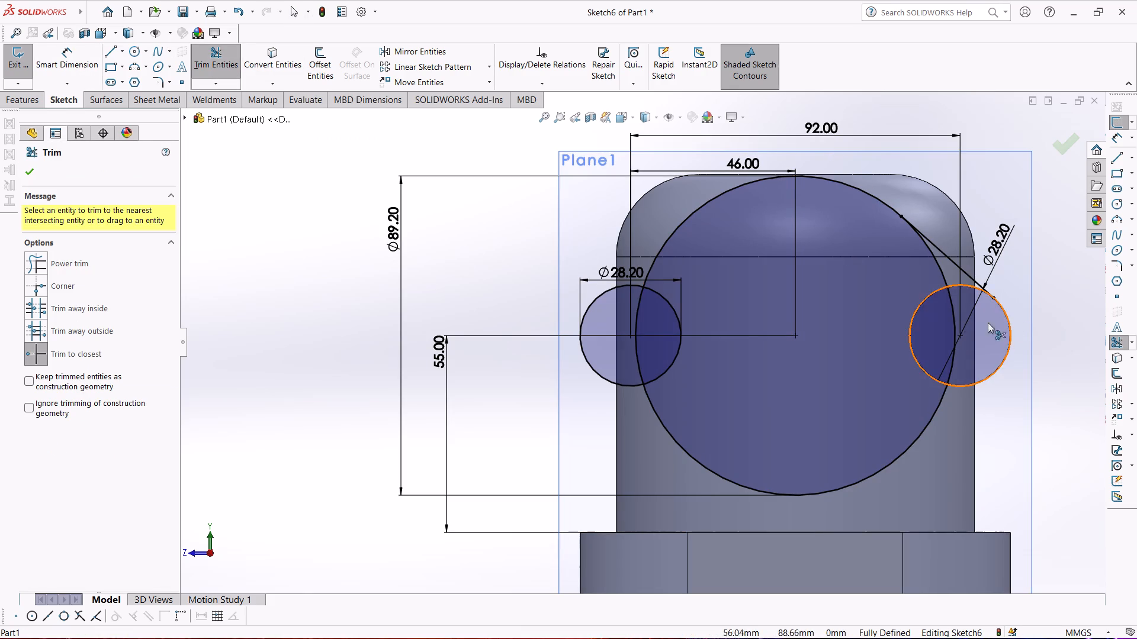
click(926, 301)
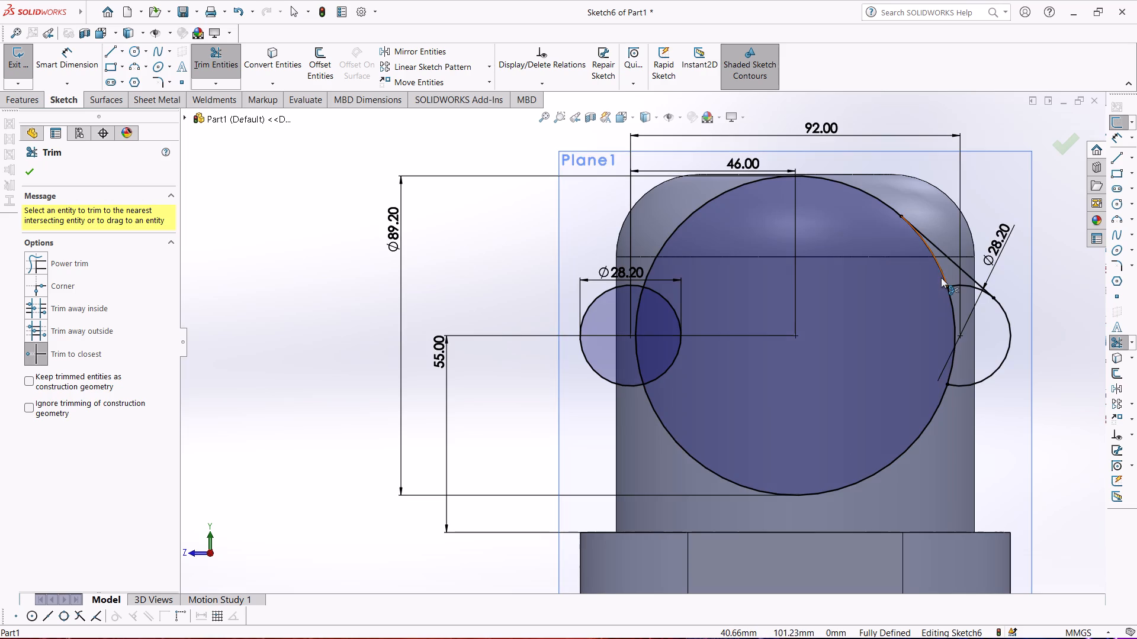
click(941, 277)
click(955, 285)
click(948, 296)
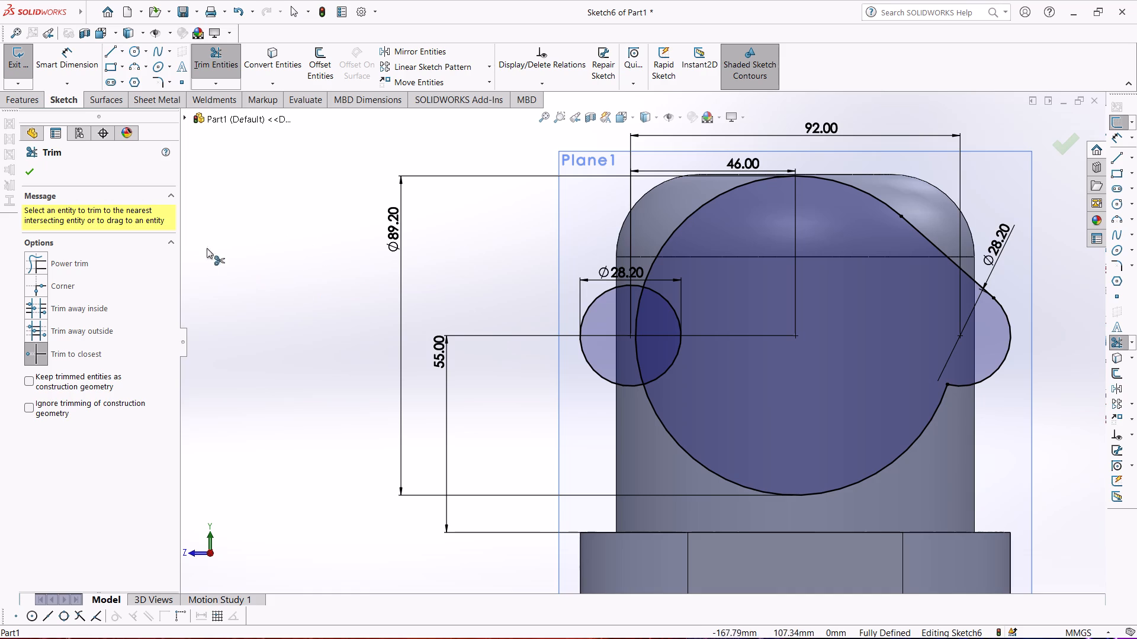
Sketch a horizontal centerline about 202 mm long through the centres of the large circle and both small circles.
click(121, 47)
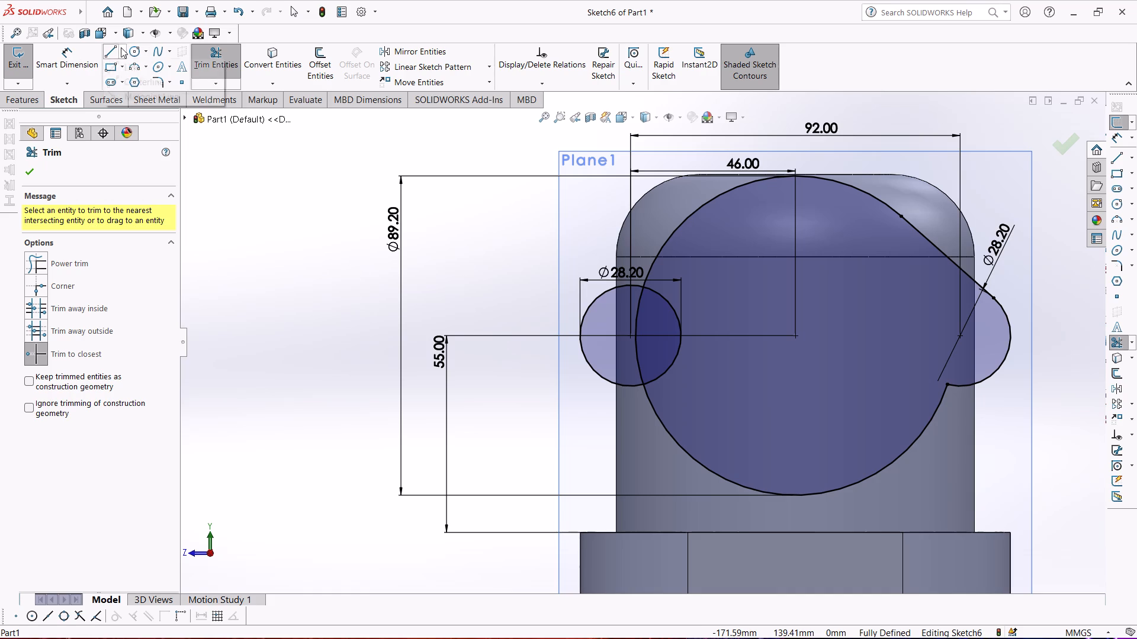
click(129, 83)
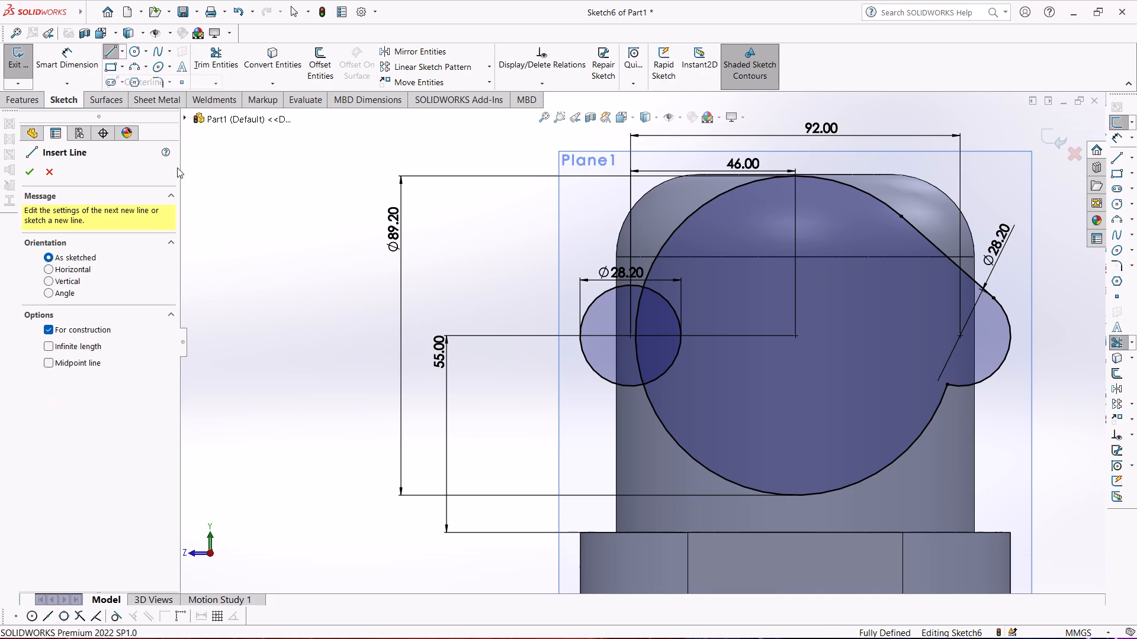
click(348, 334)
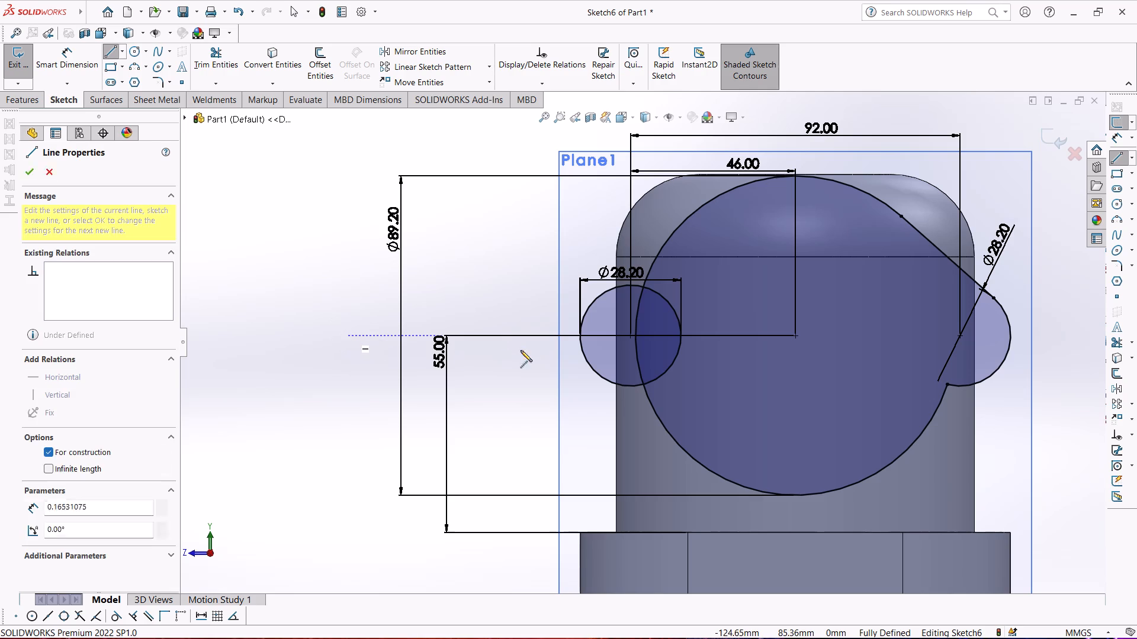
click(1071, 335)
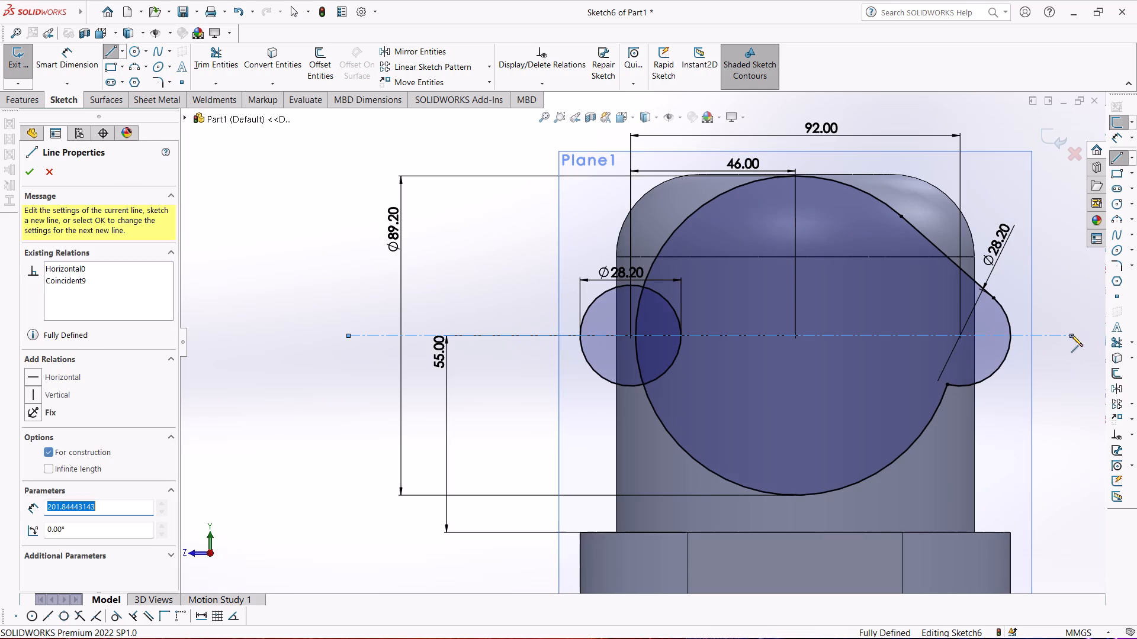
key(Escape)
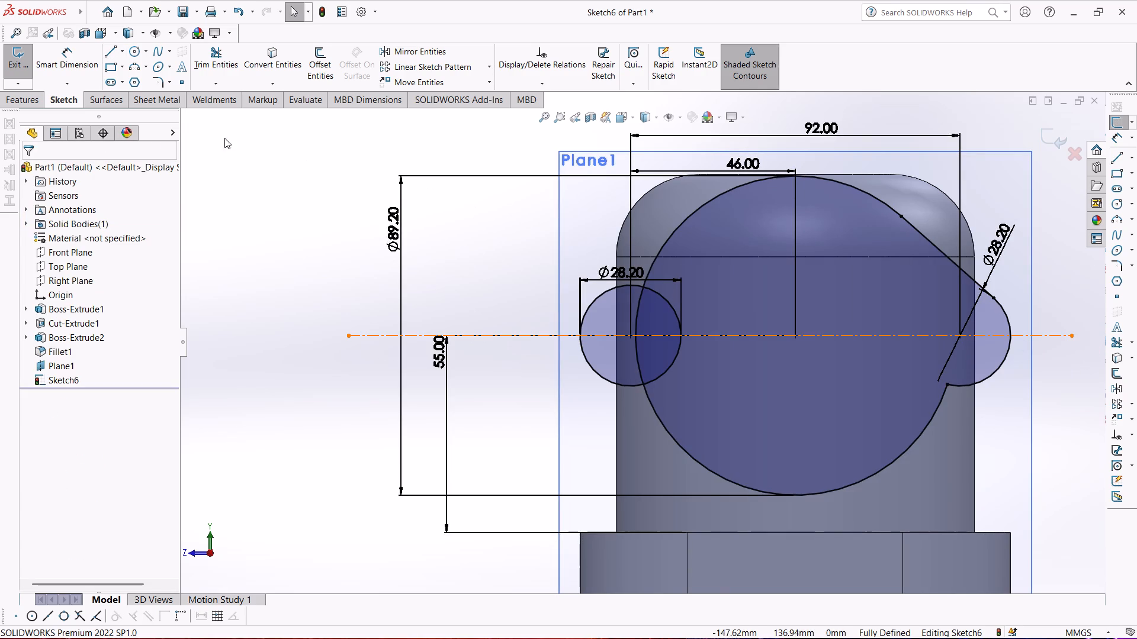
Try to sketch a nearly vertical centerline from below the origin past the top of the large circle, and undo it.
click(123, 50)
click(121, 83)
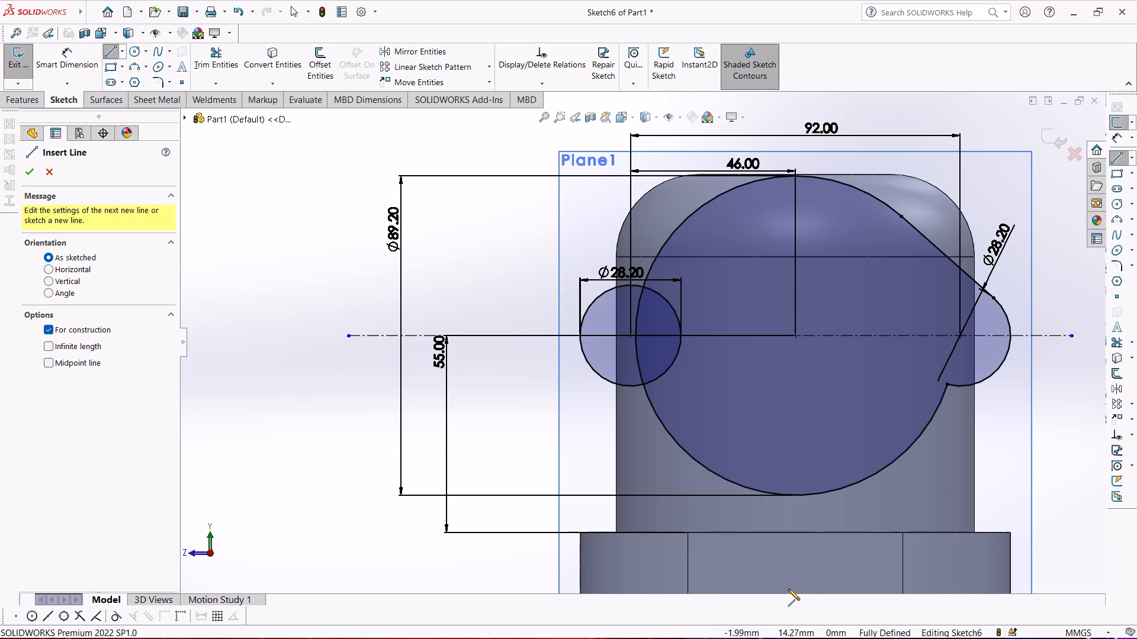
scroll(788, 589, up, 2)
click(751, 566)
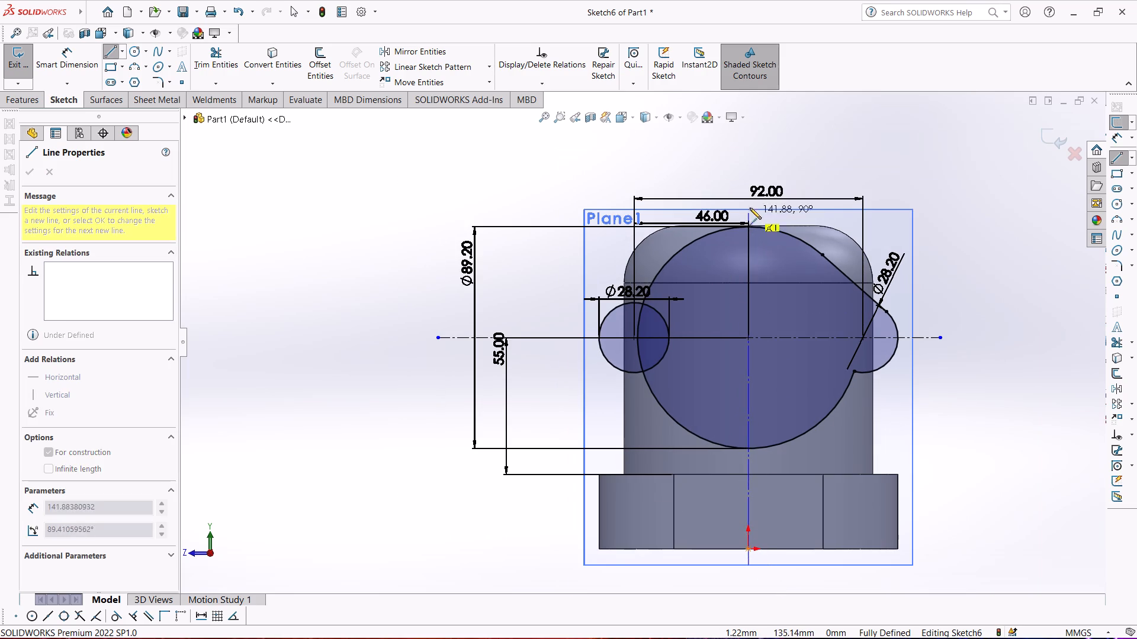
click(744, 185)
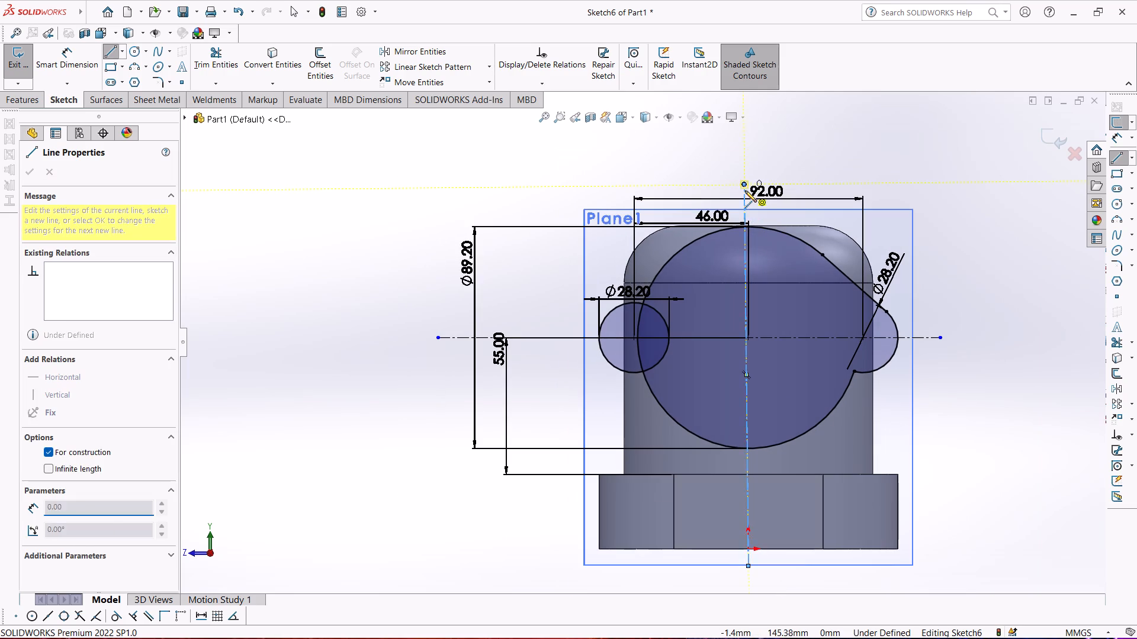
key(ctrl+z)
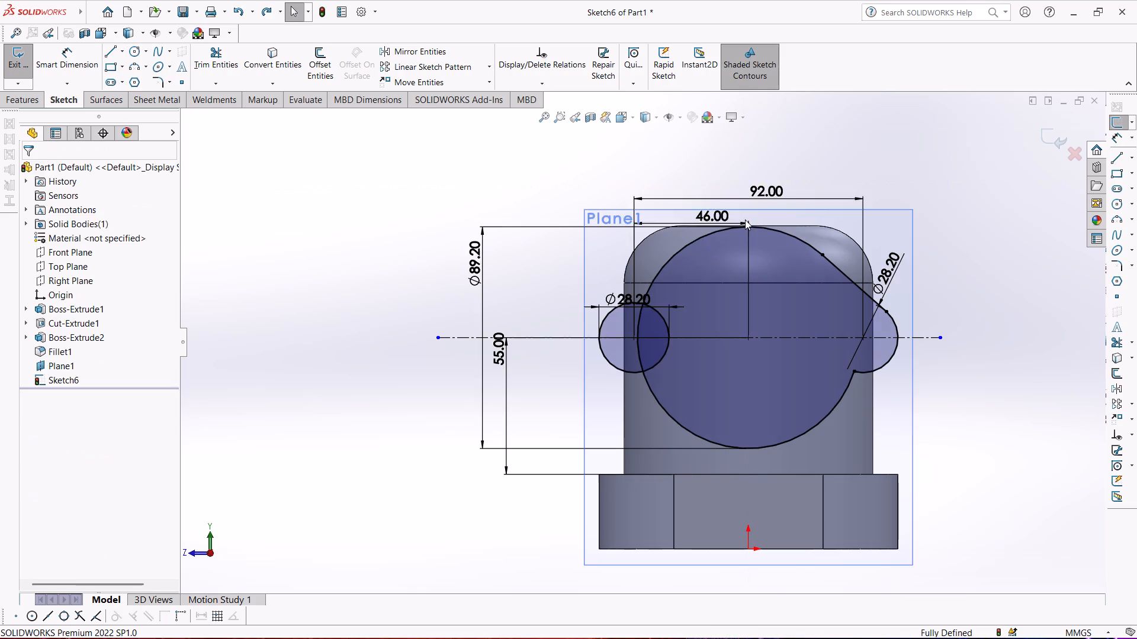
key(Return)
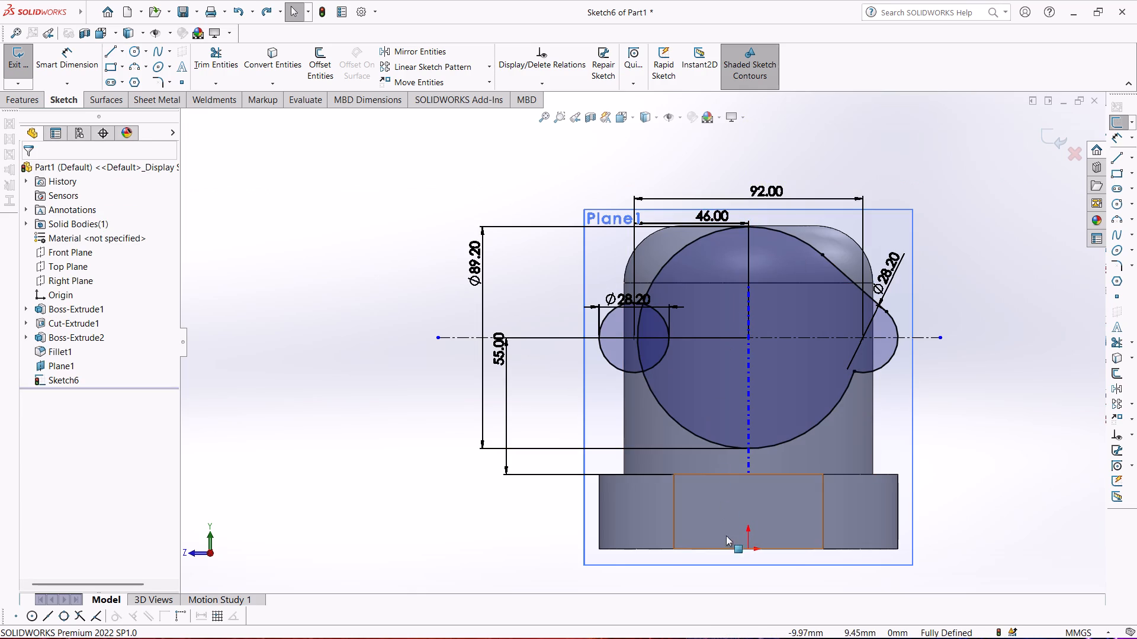
Sketch a vertical centerline about 159 mm long through the origin and the large circle's centre, extending beyond the part at both ends.
click(123, 51)
click(125, 83)
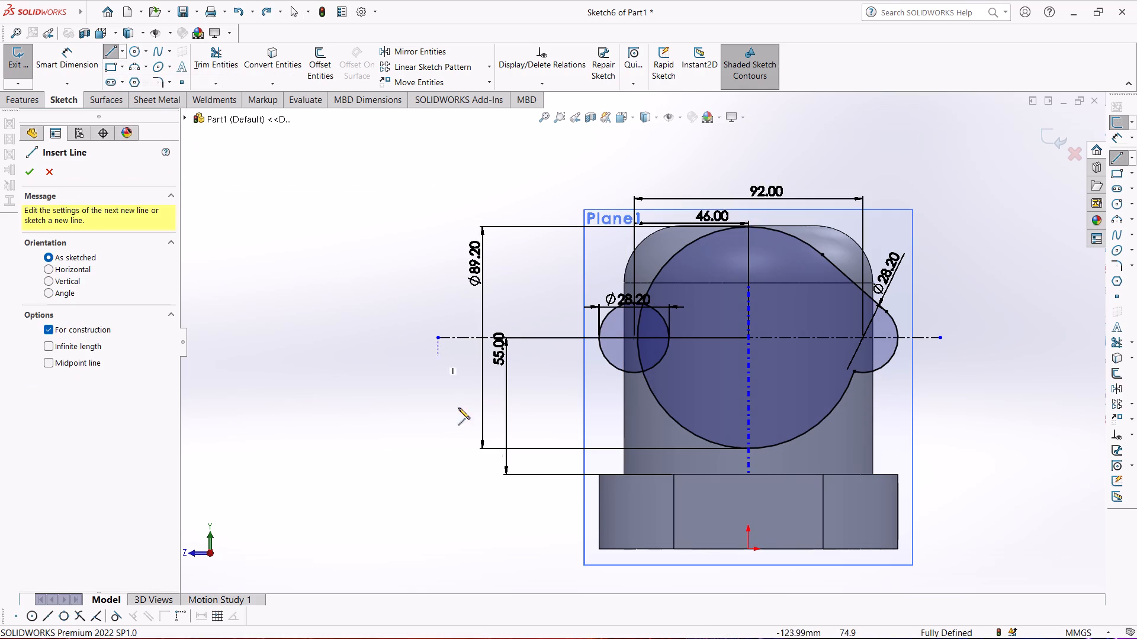
click(748, 568)
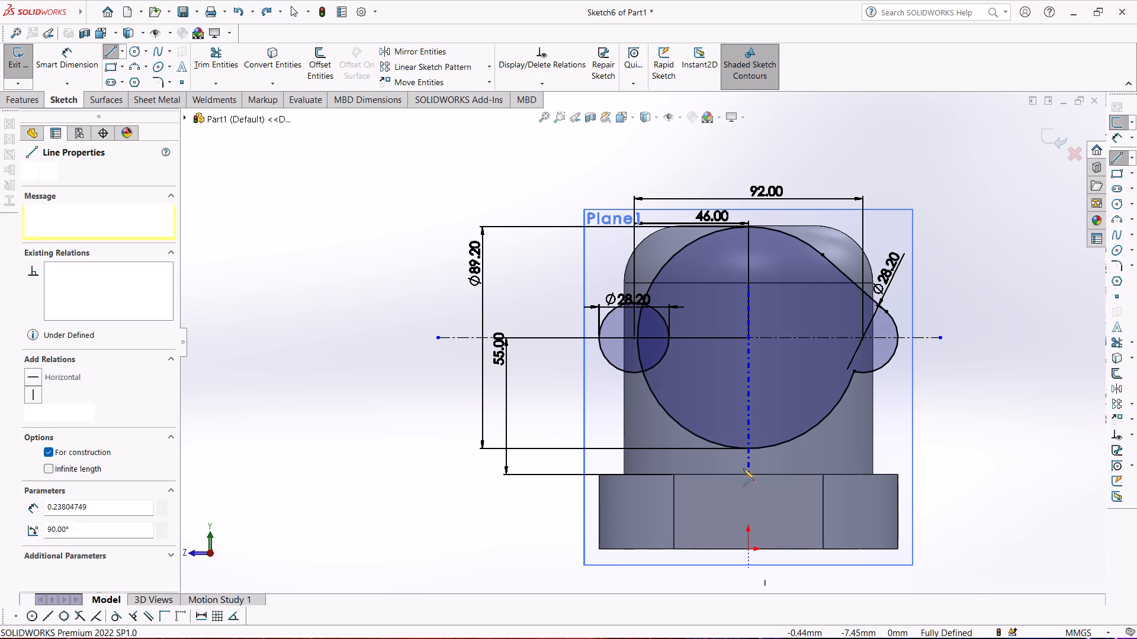
click(748, 173)
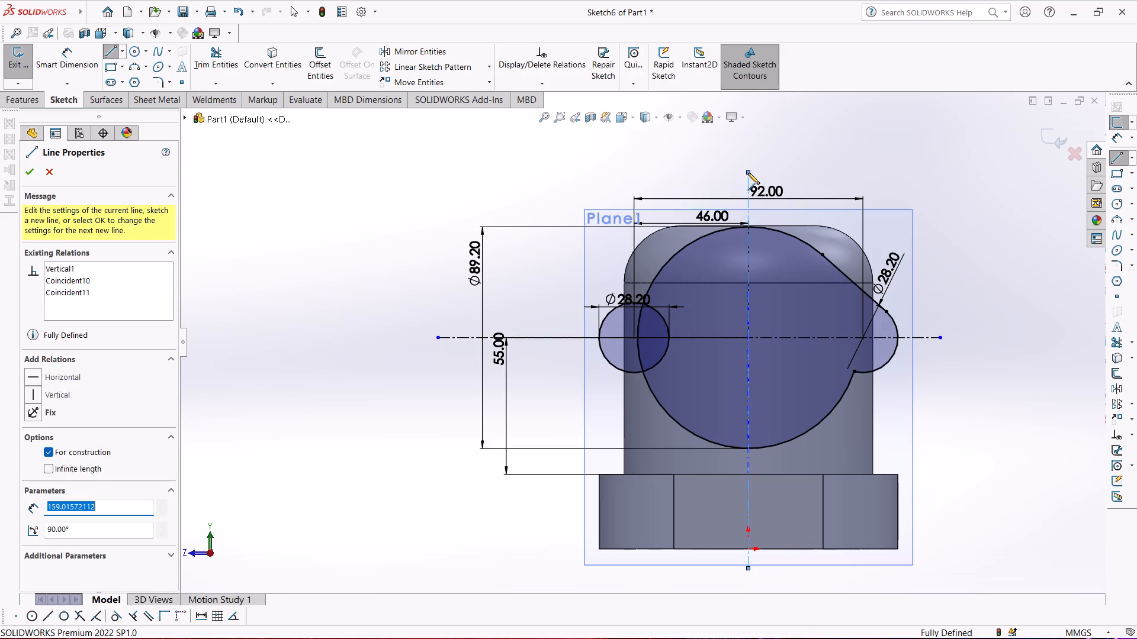
key(Escape)
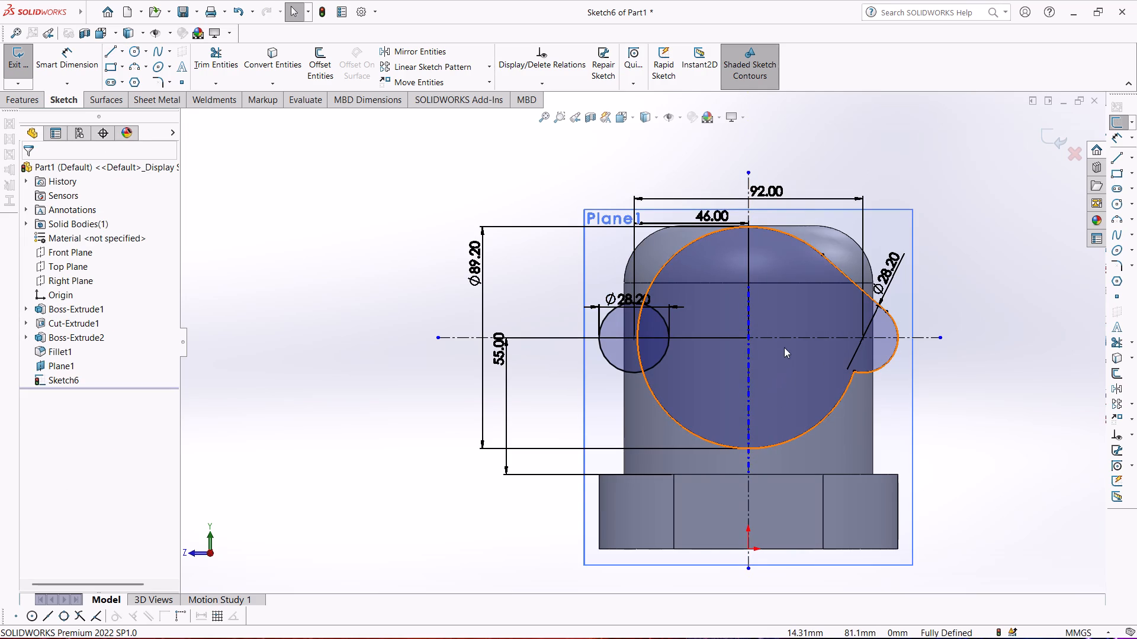
Mirror the upper tangent line on the negative Z side about the horizontal centerline.
click(386, 51)
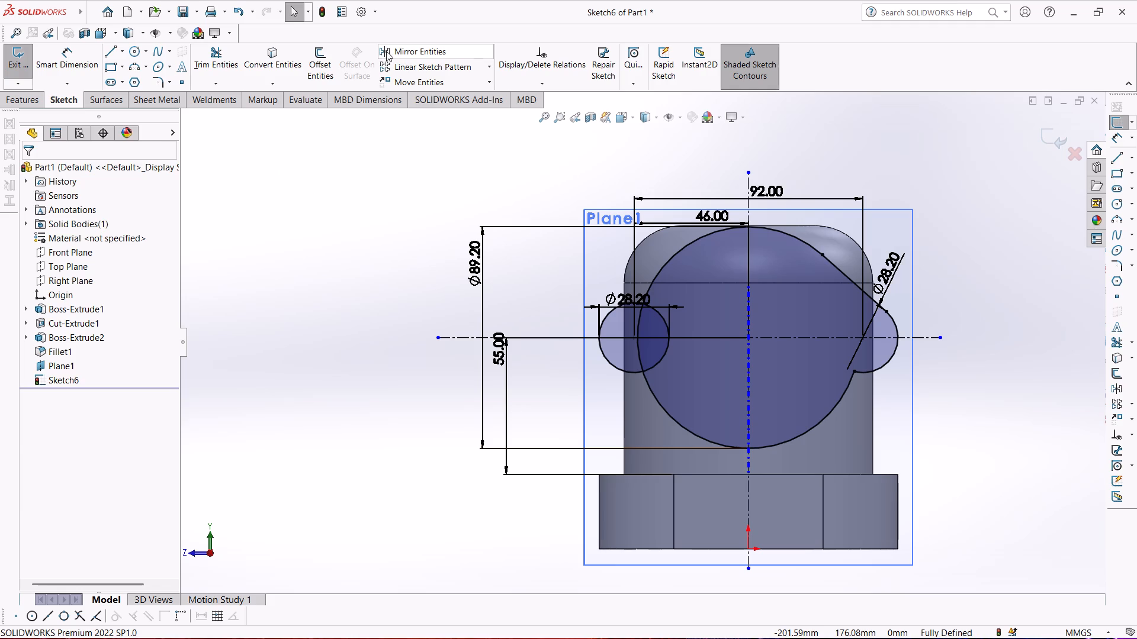
click(859, 288)
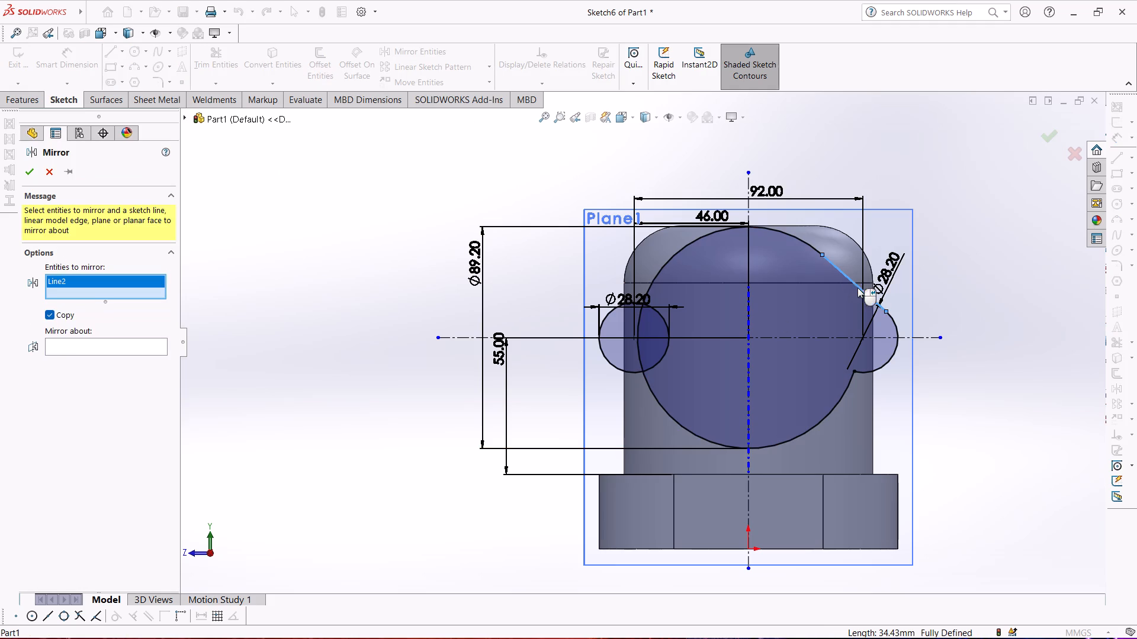
click(142, 346)
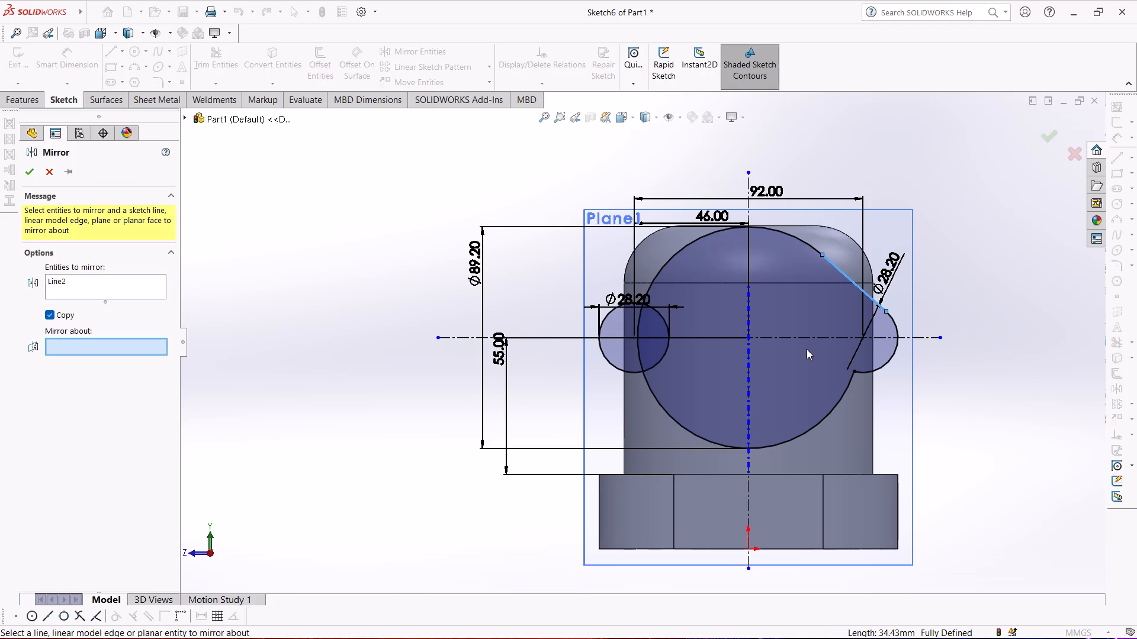
click(804, 336)
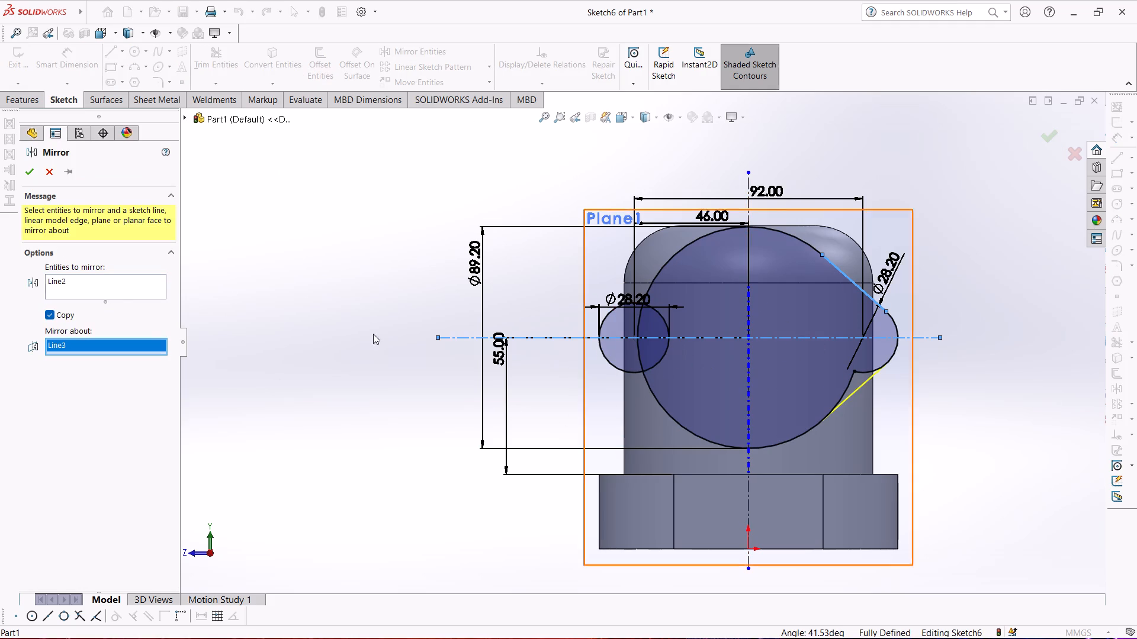
click(27, 172)
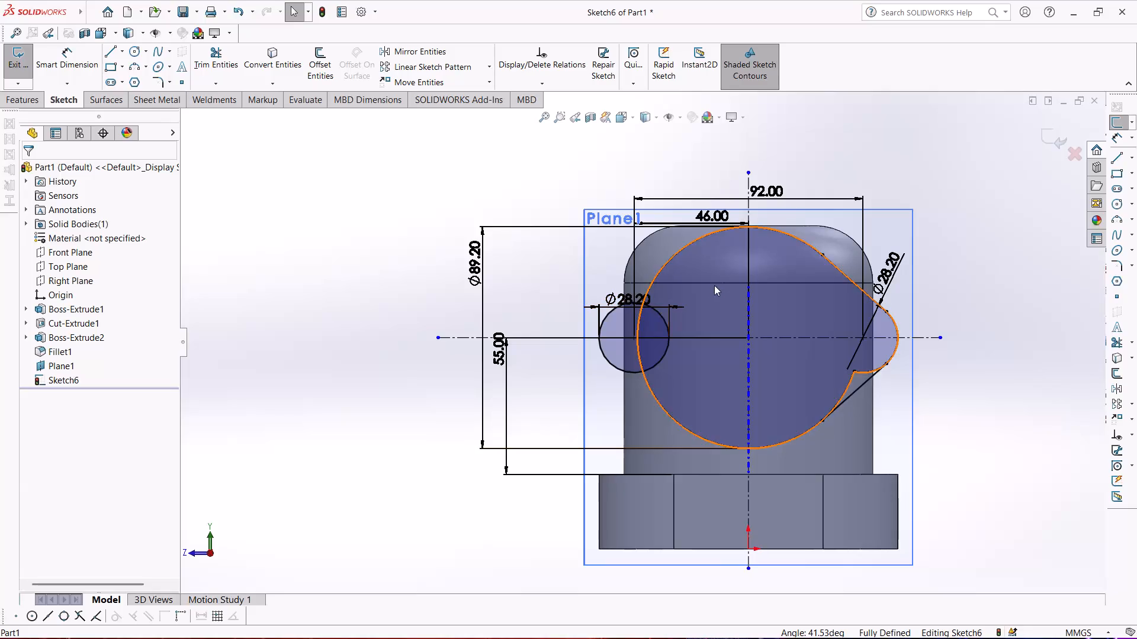
Mirror the upper and lower tangent lines on the negative Z side about the vertical centerline.
click(425, 52)
click(839, 272)
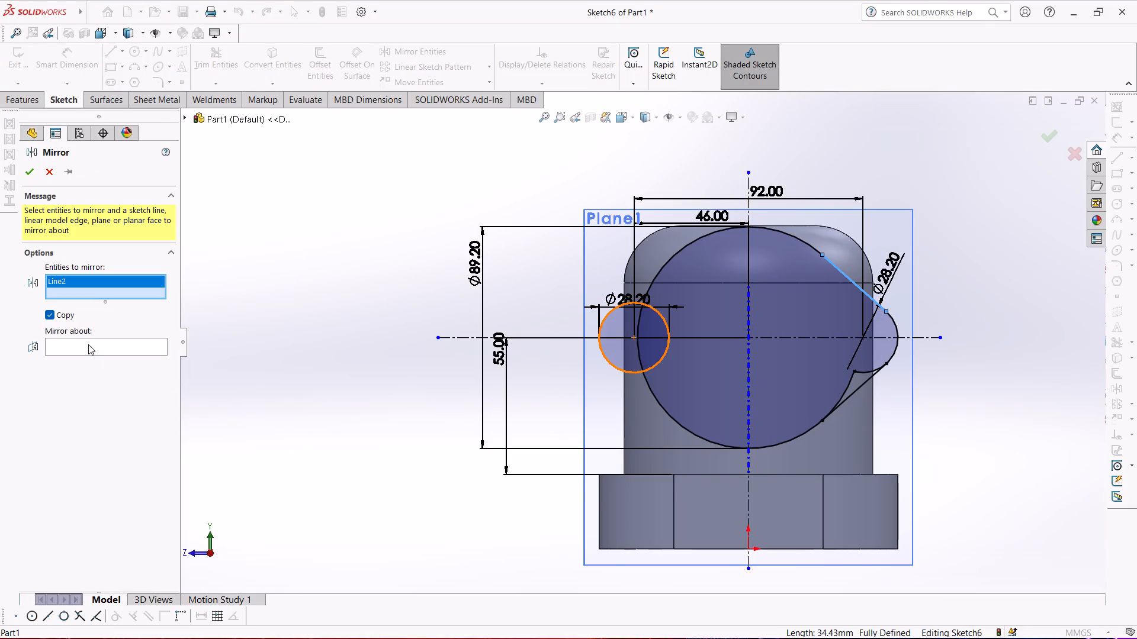
click(851, 397)
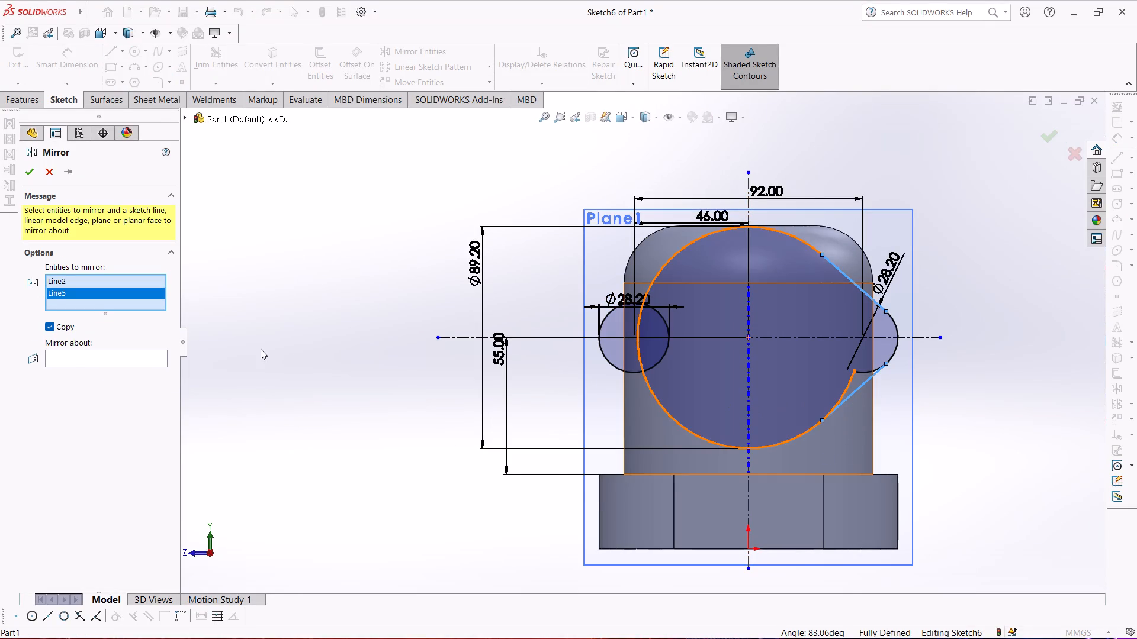
click(72, 354)
click(747, 264)
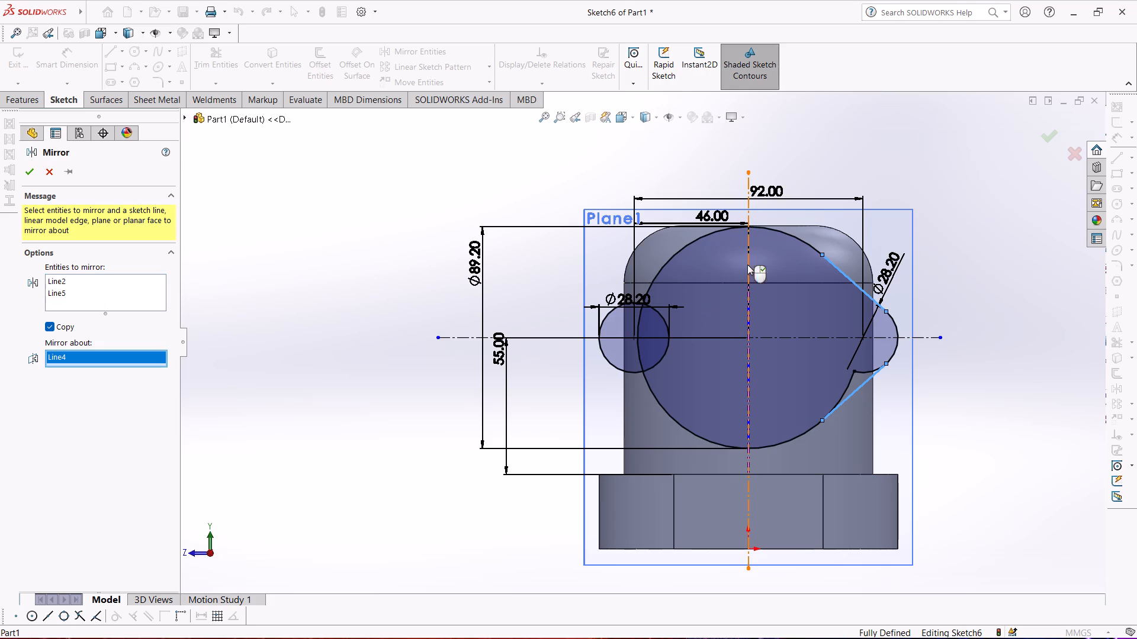
click(33, 170)
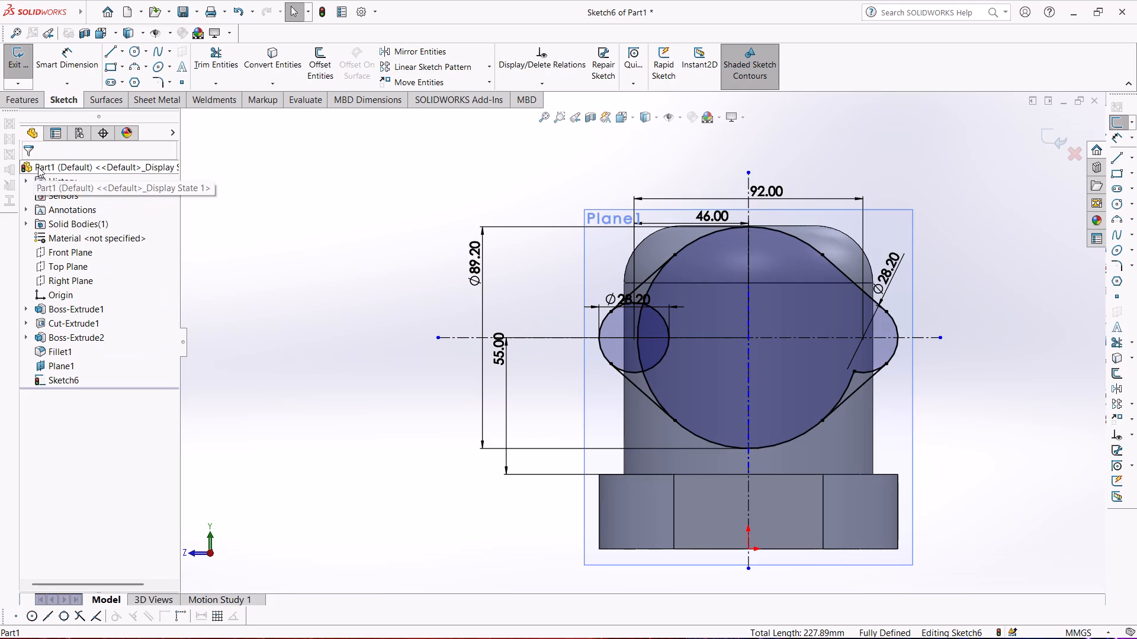
Trim the remaining large and small circle arcs inside the tangent lines on both sides, leaving one closed outer outline.
click(217, 59)
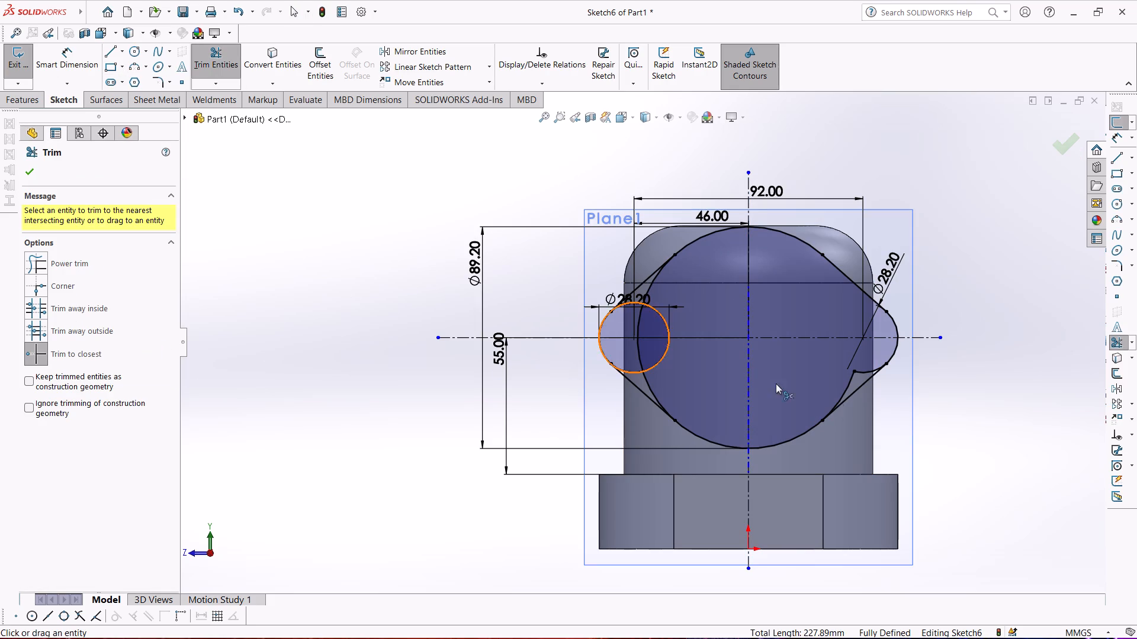
click(852, 376)
click(857, 372)
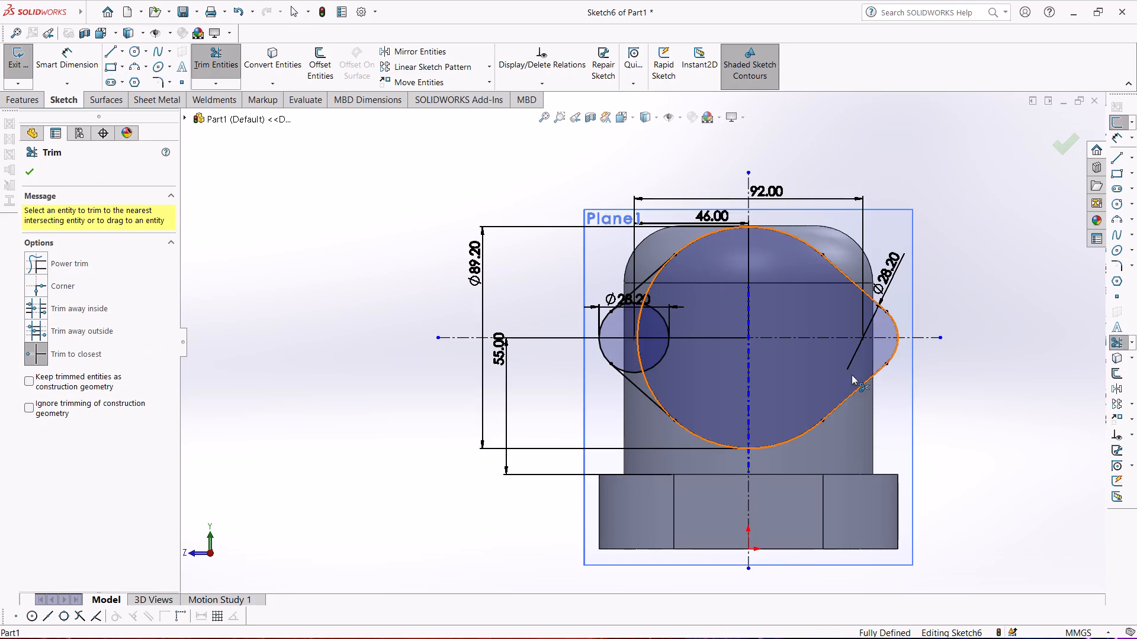
click(651, 386)
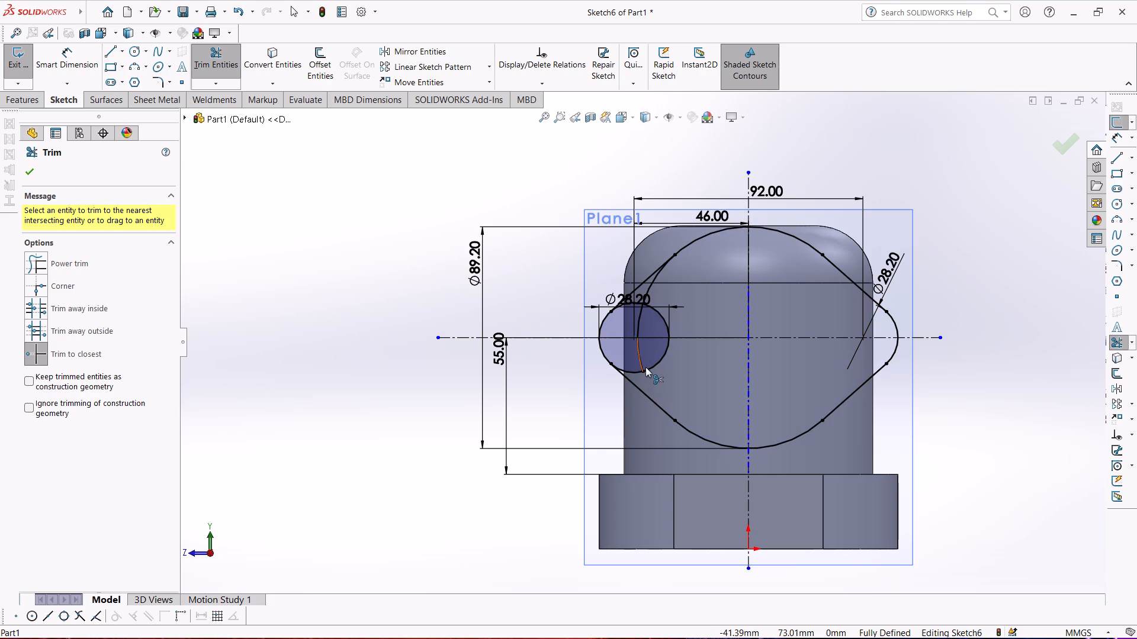
click(645, 366)
click(641, 371)
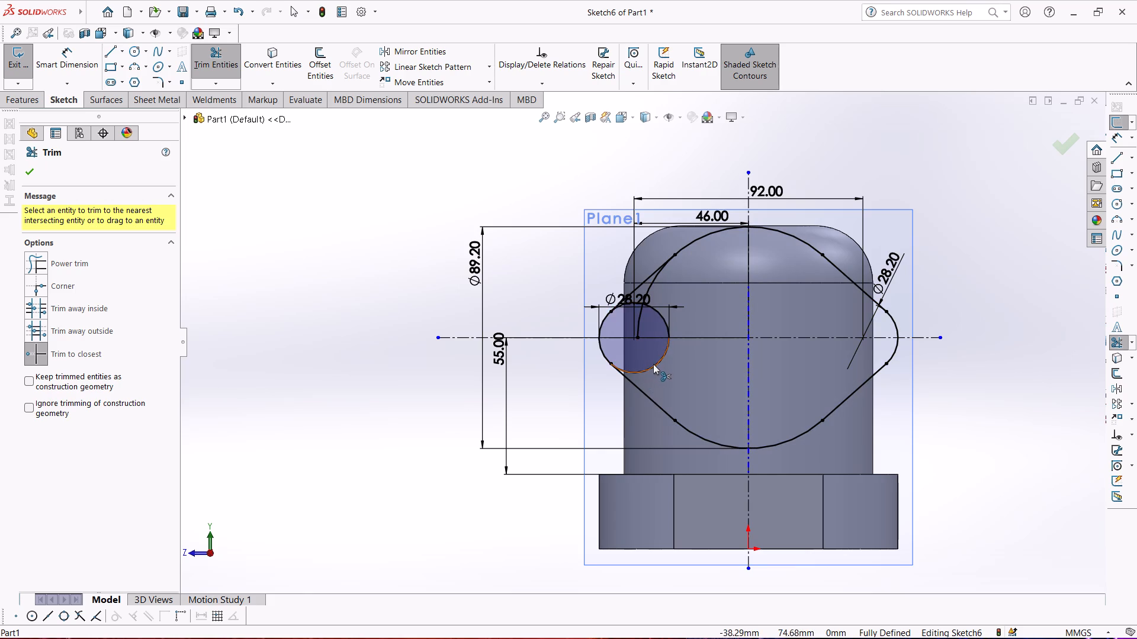
click(653, 364)
click(657, 309)
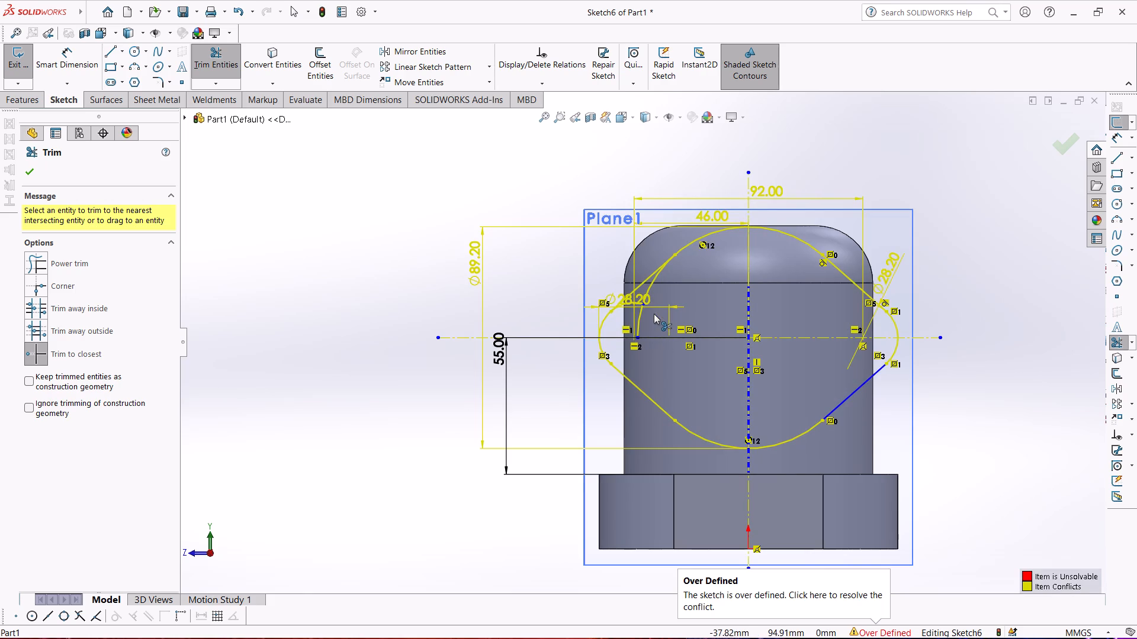
click(640, 309)
click(635, 314)
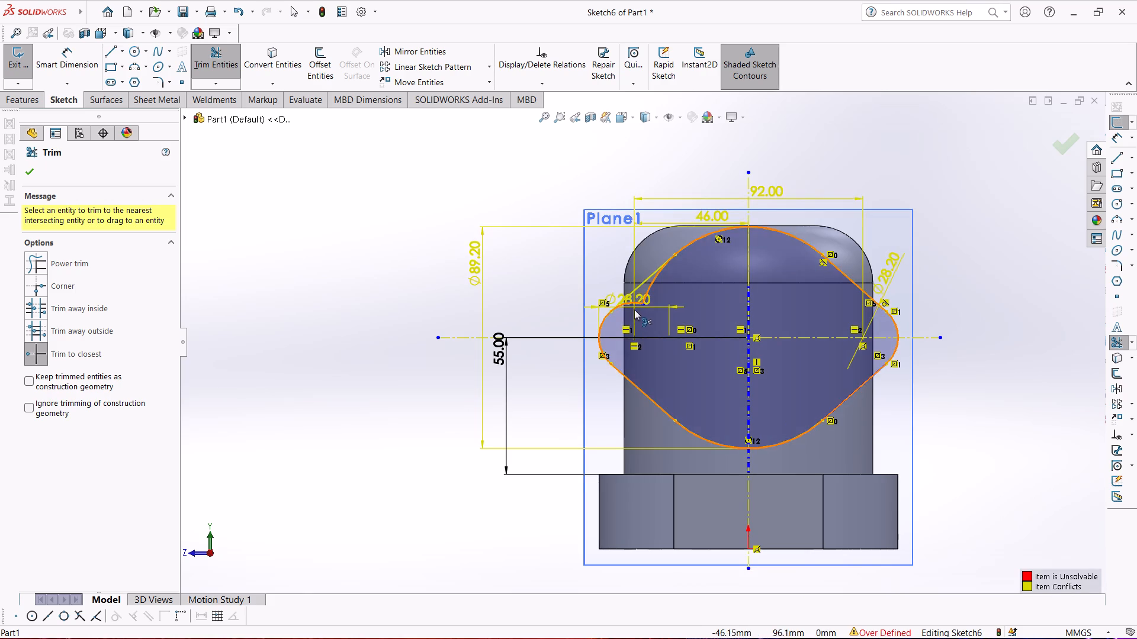
click(637, 304)
click(648, 289)
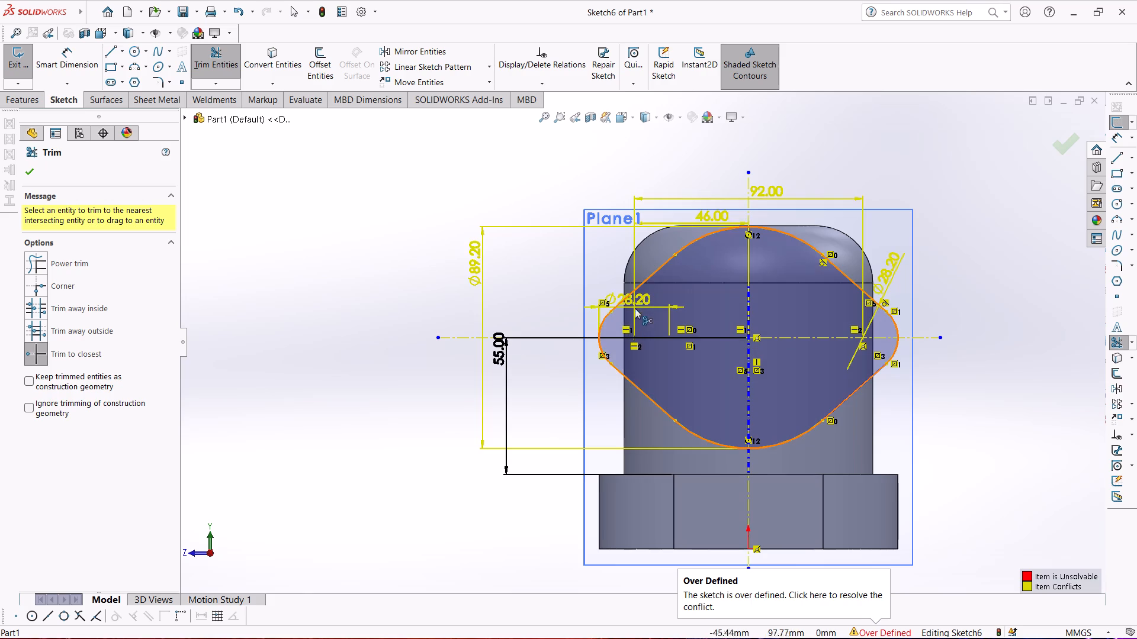
click(34, 170)
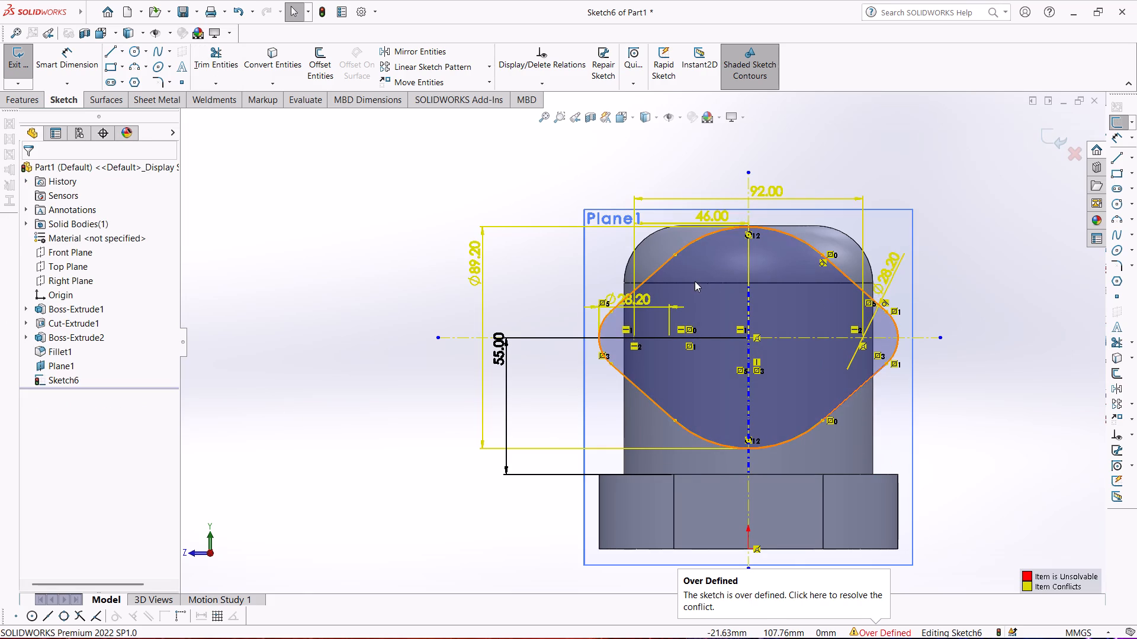
Delete the 28.20 mm diameter dimension from the small arc on the positive Z side.
click(632, 302)
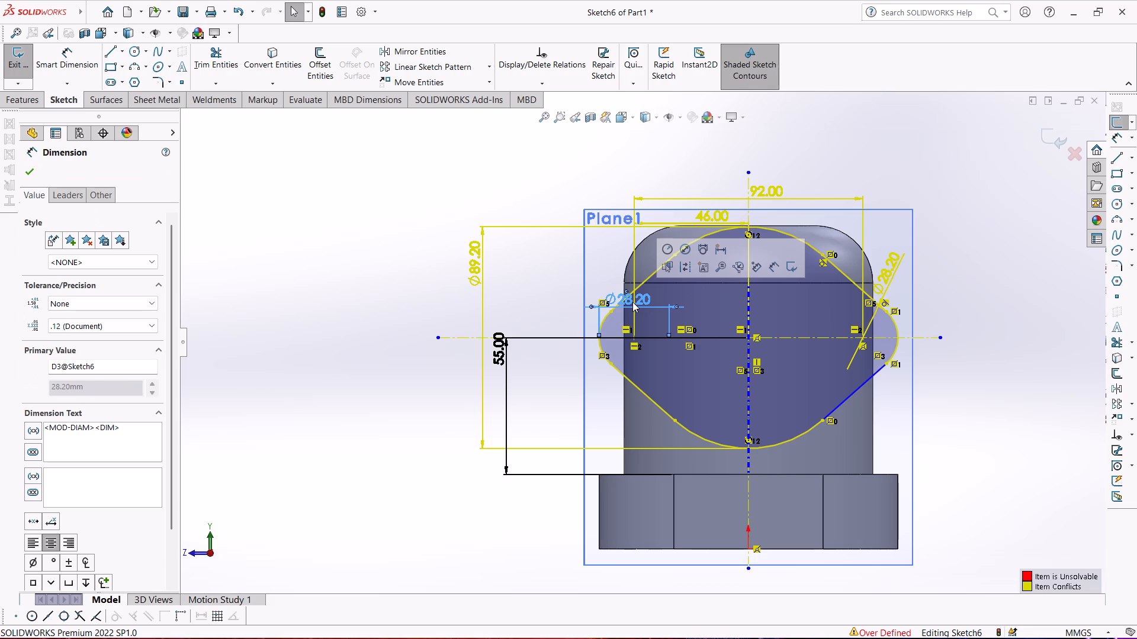
key(Delete)
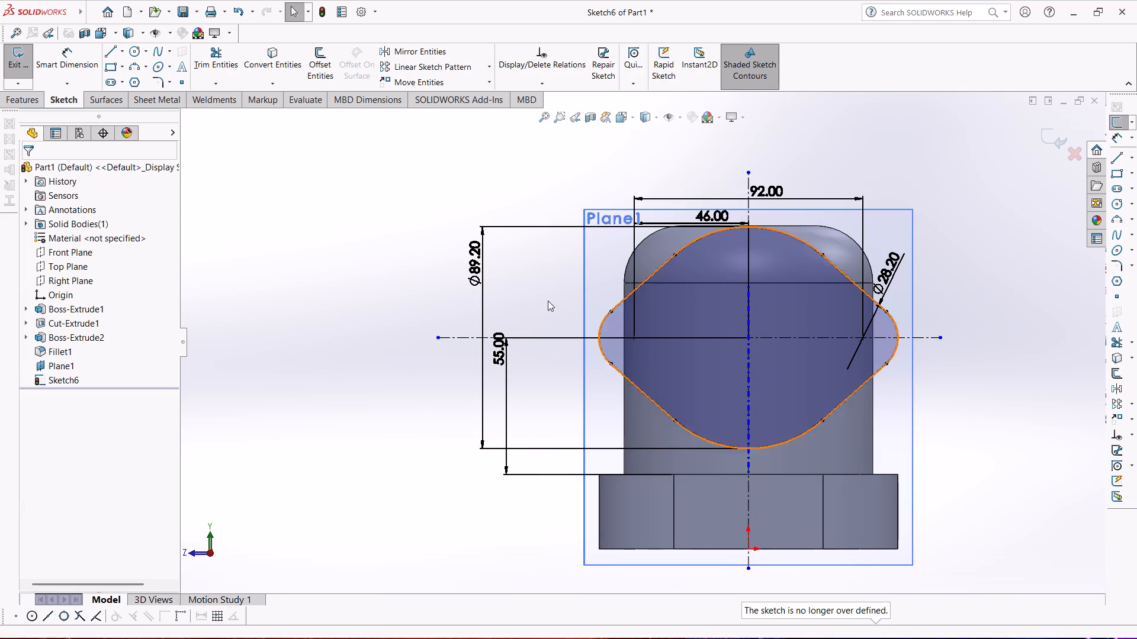
Sketch circles at the centres of both end arcs, about 9.9 mm radius on the positive Z side and 7.4 mm on the negative.
click(136, 47)
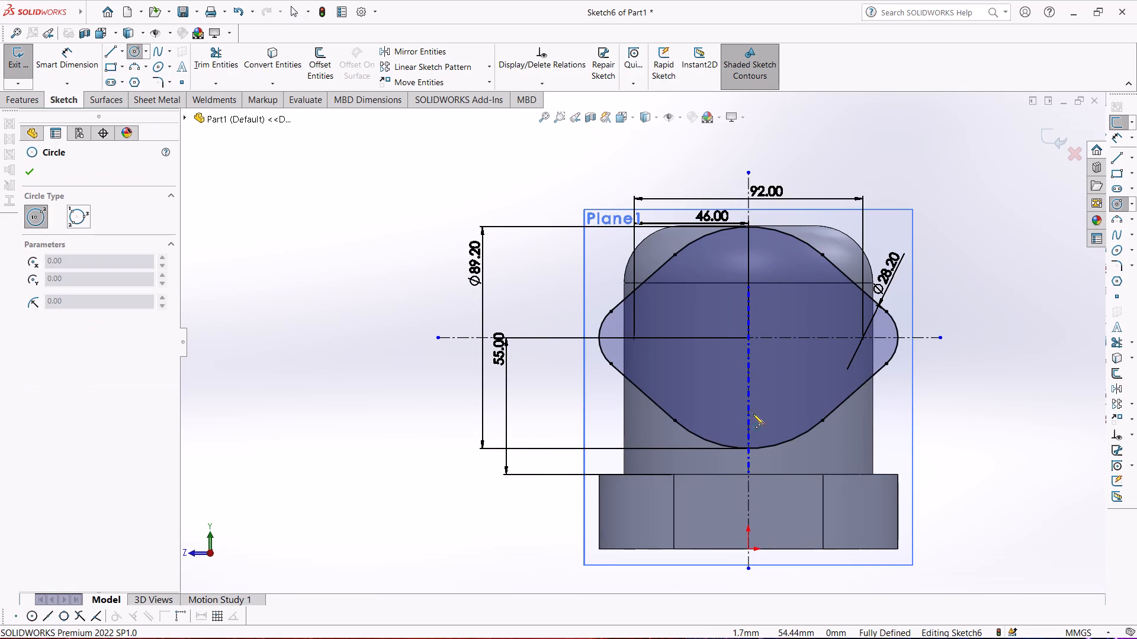
click(636, 338)
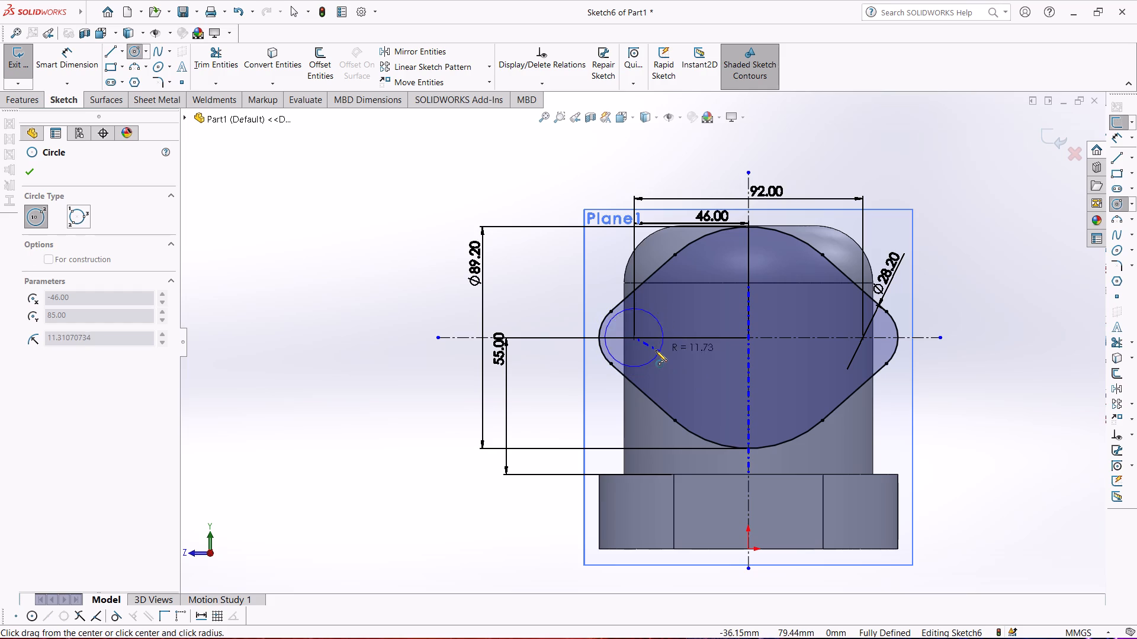
click(656, 350)
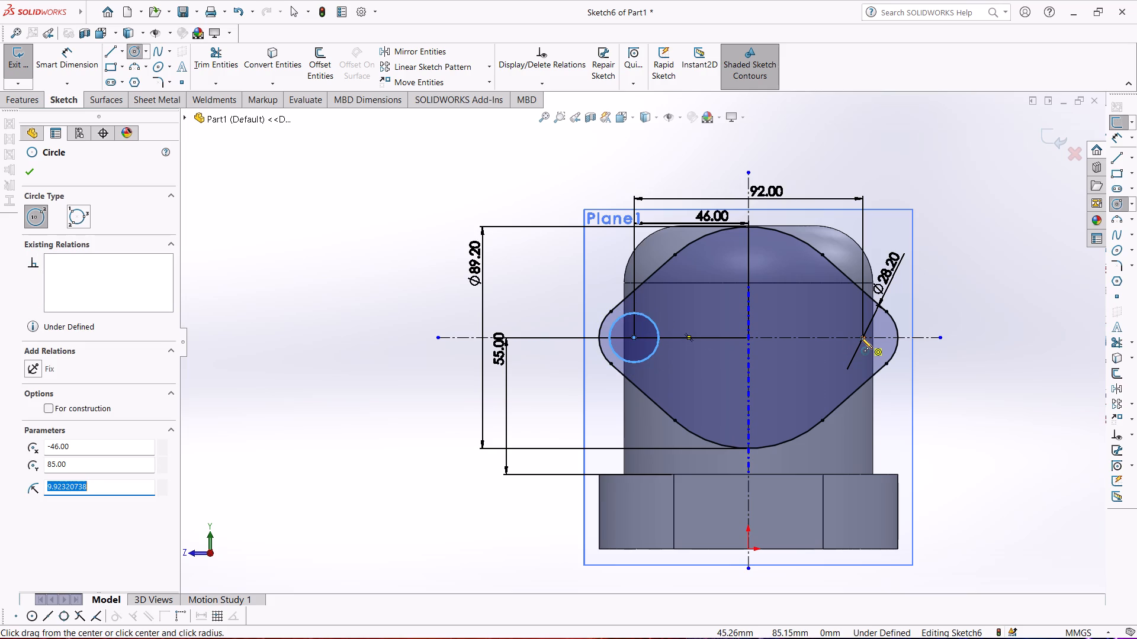
click(861, 338)
click(869, 355)
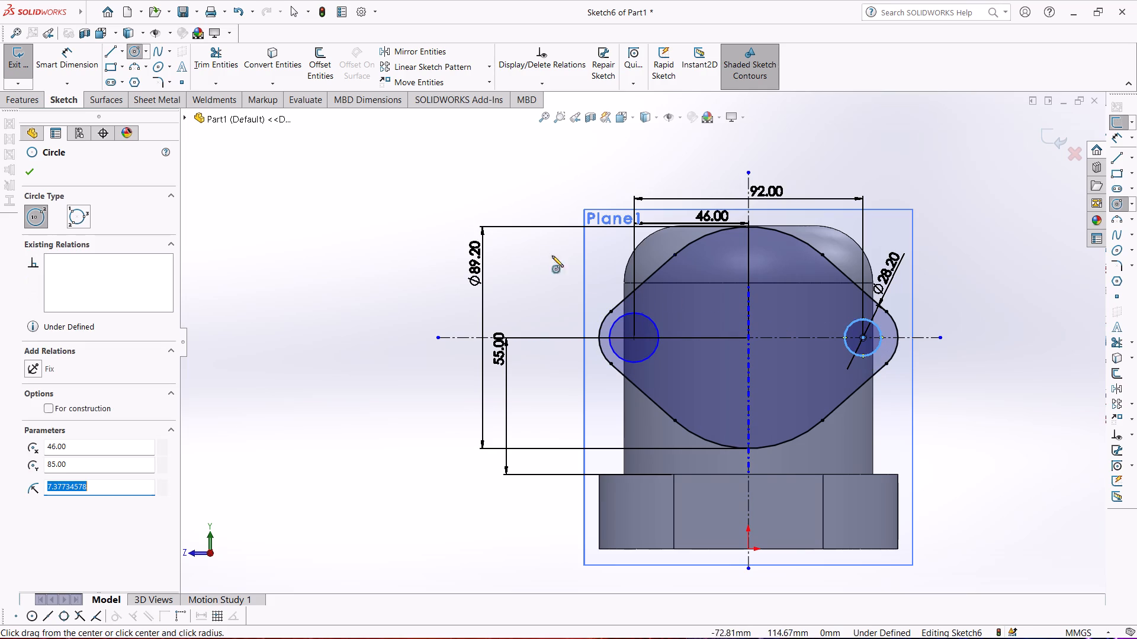
Dimension both end circles to 12 mm diameter and exit the sketch.
drag(57, 57, 58, 66)
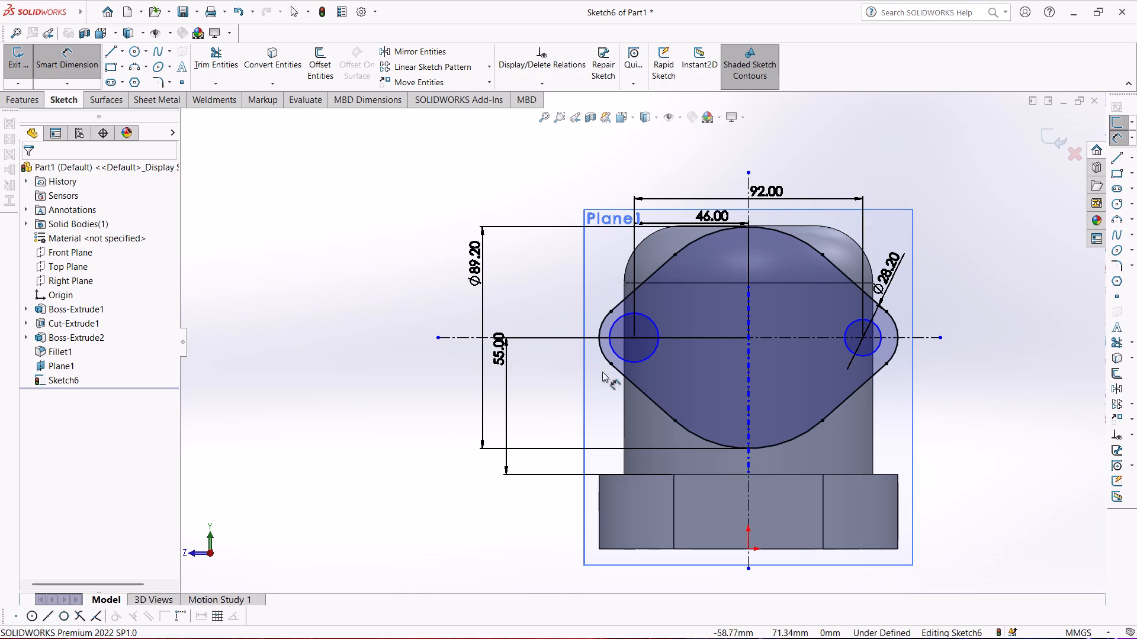
drag(637, 364, 631, 366)
click(321, 300)
key(1)
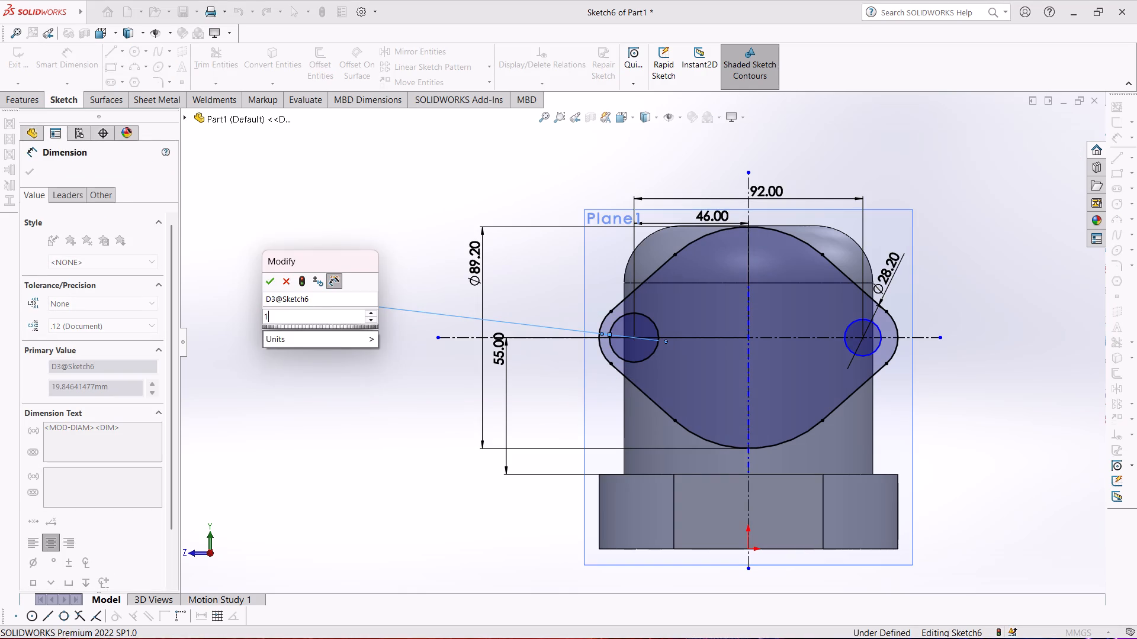
key(2)
key(Return)
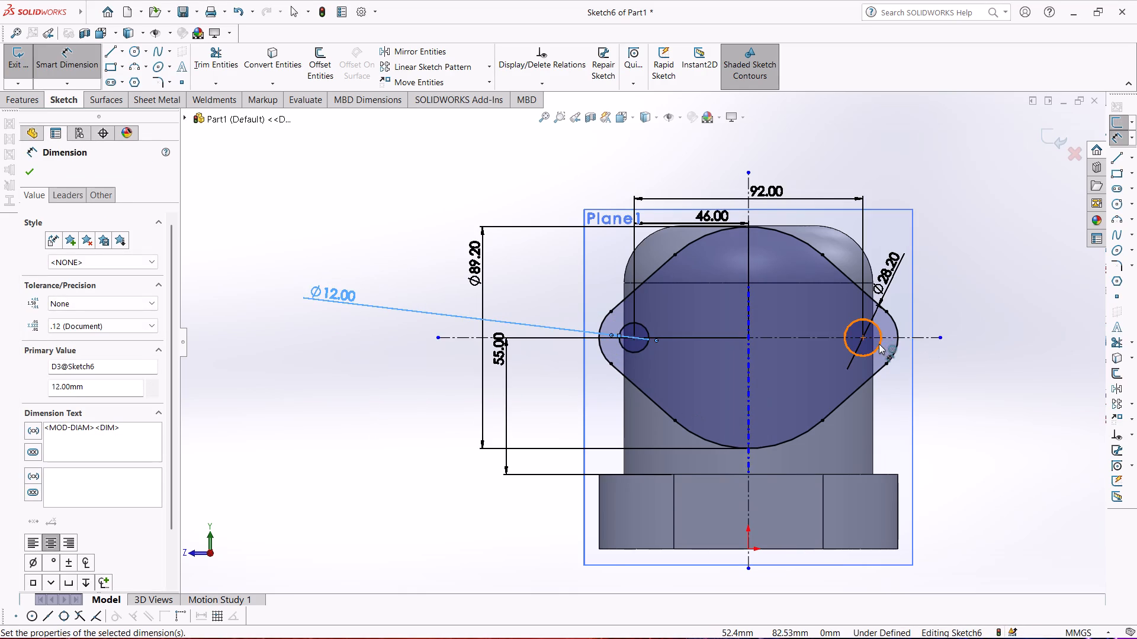
click(879, 344)
click(978, 300)
key(1)
key(2)
key(Return)
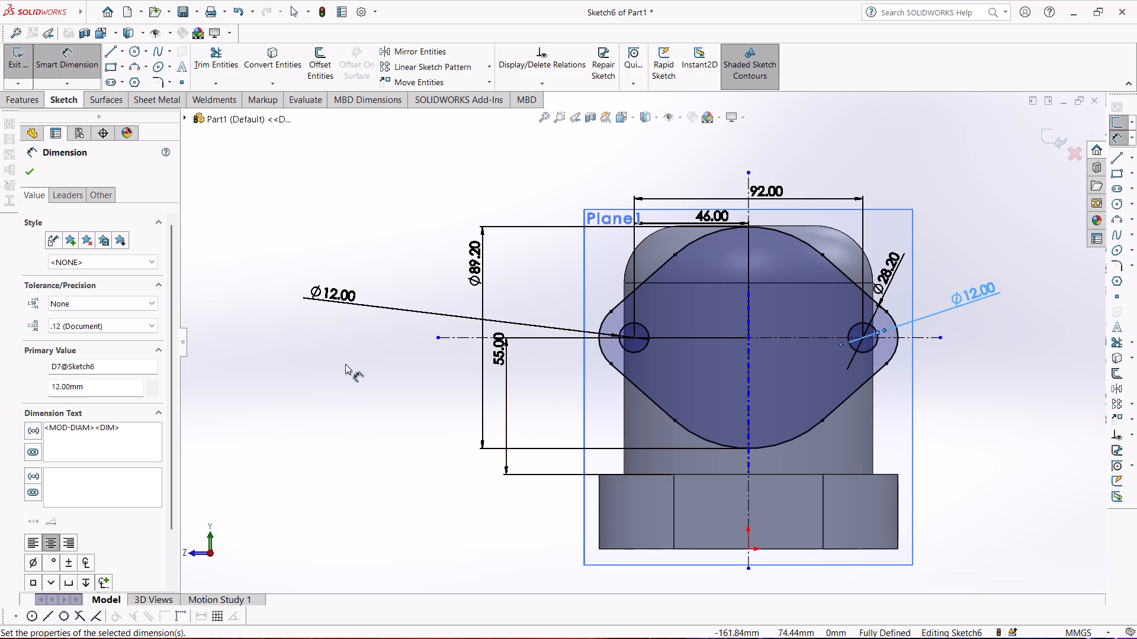
click(14, 54)
Extrude the flange profile 30 mm blind from Plane1, reversed toward the filleted boss.
click(41, 105)
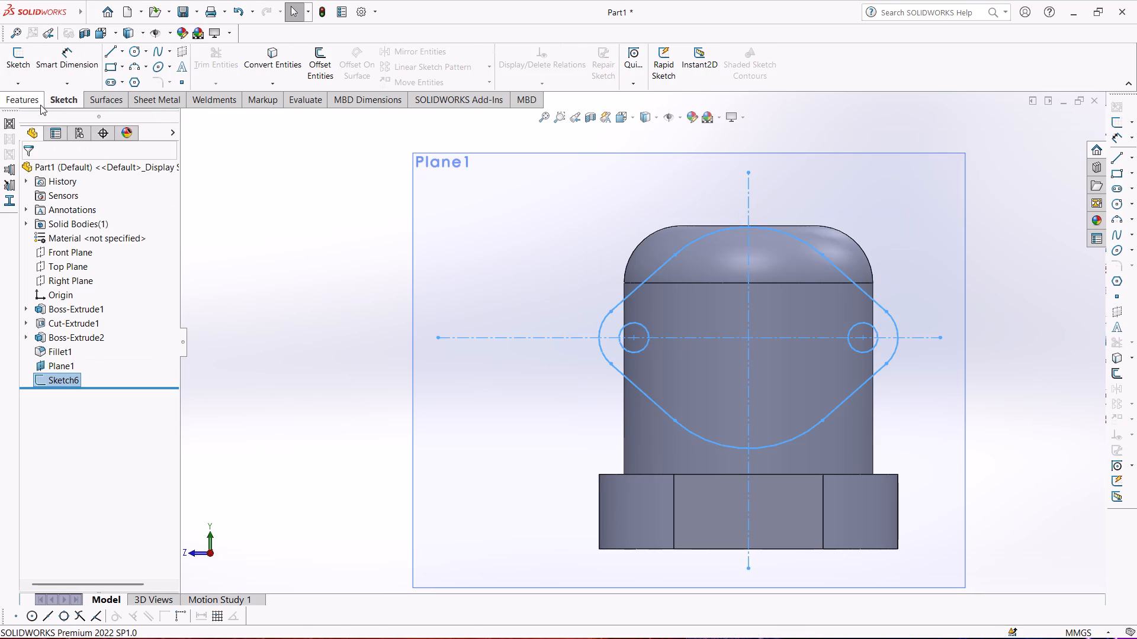
click(18, 54)
middle_drag(417, 337, 334, 343)
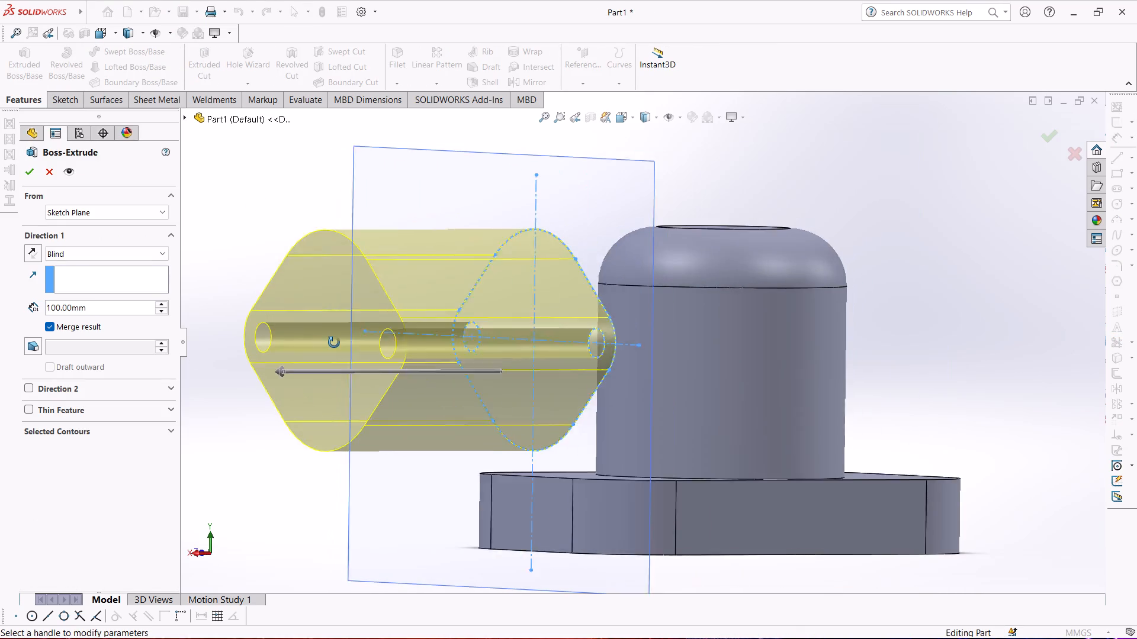
middle_drag(334, 343, 329, 345)
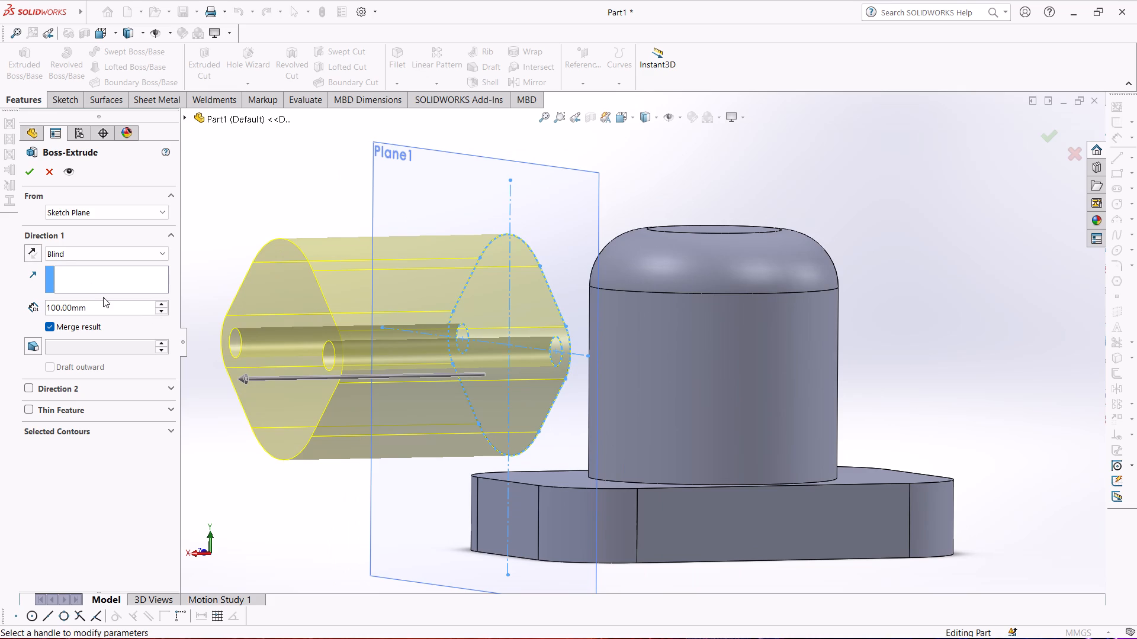
drag(123, 301, 46, 315)
drag(119, 302, 0, 304)
text(30)
key(Return)
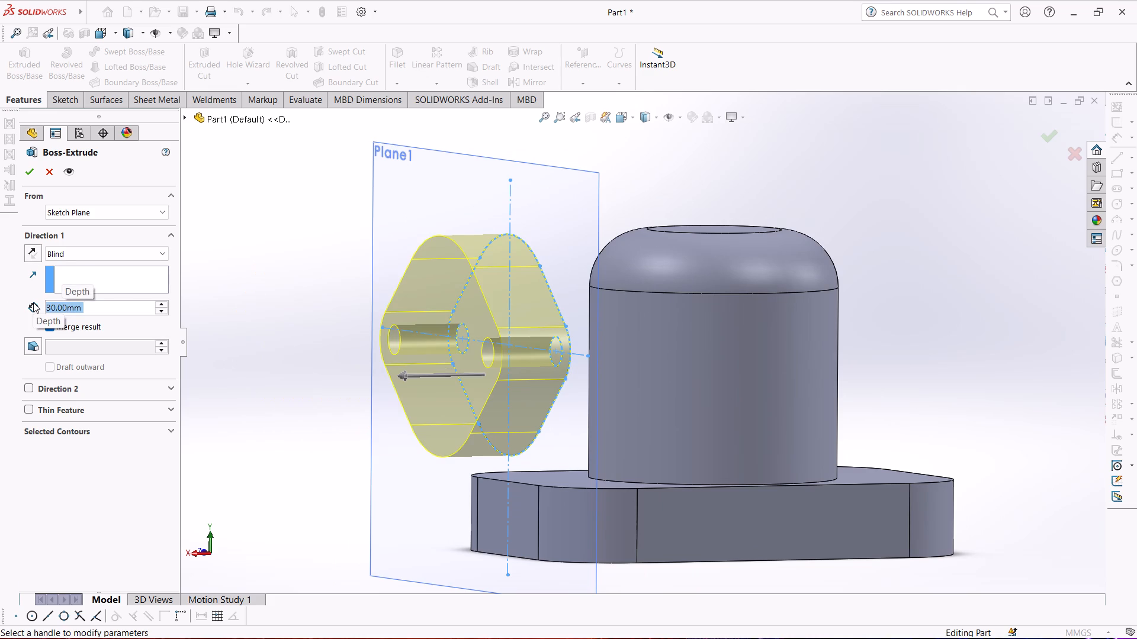
click(33, 251)
middle_drag(242, 376, 204, 376)
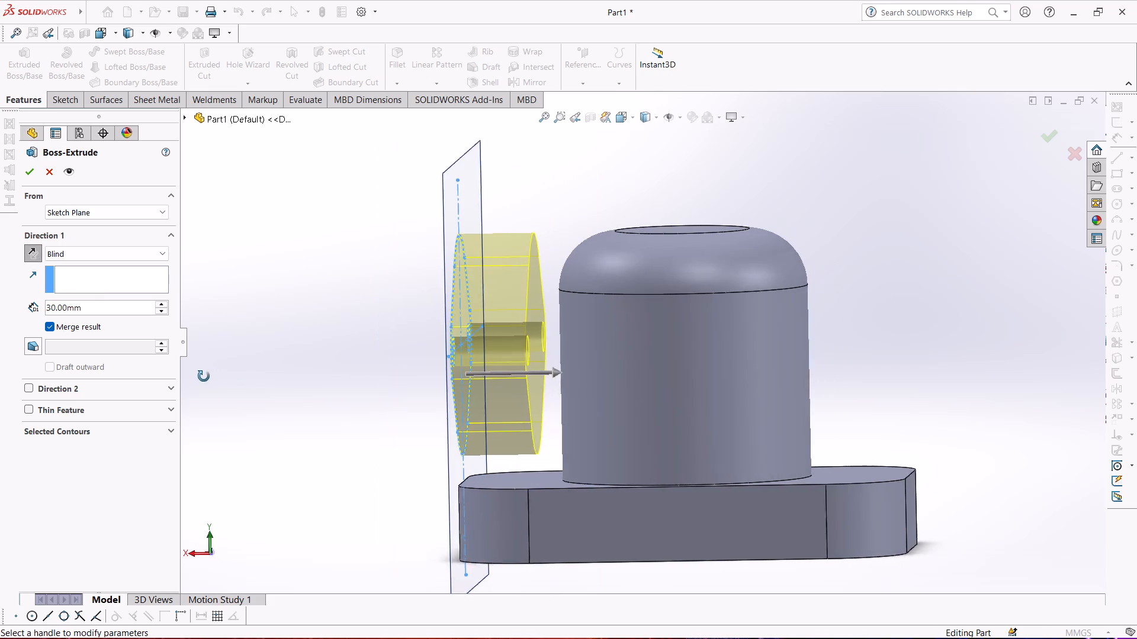
middle_drag(204, 376, 209, 433)
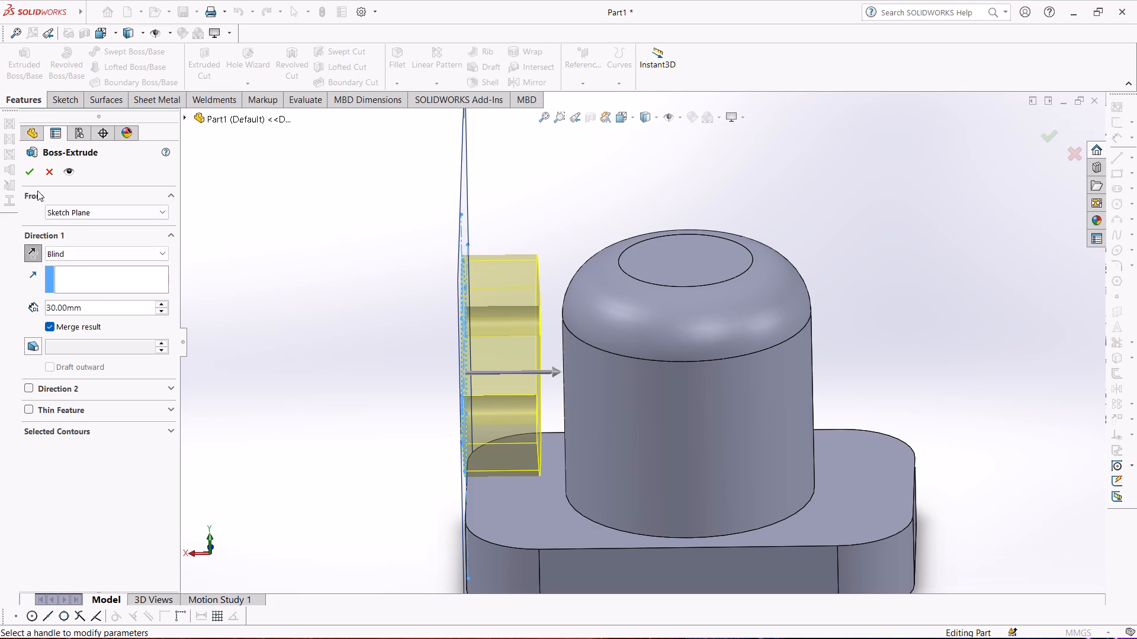
click(30, 174)
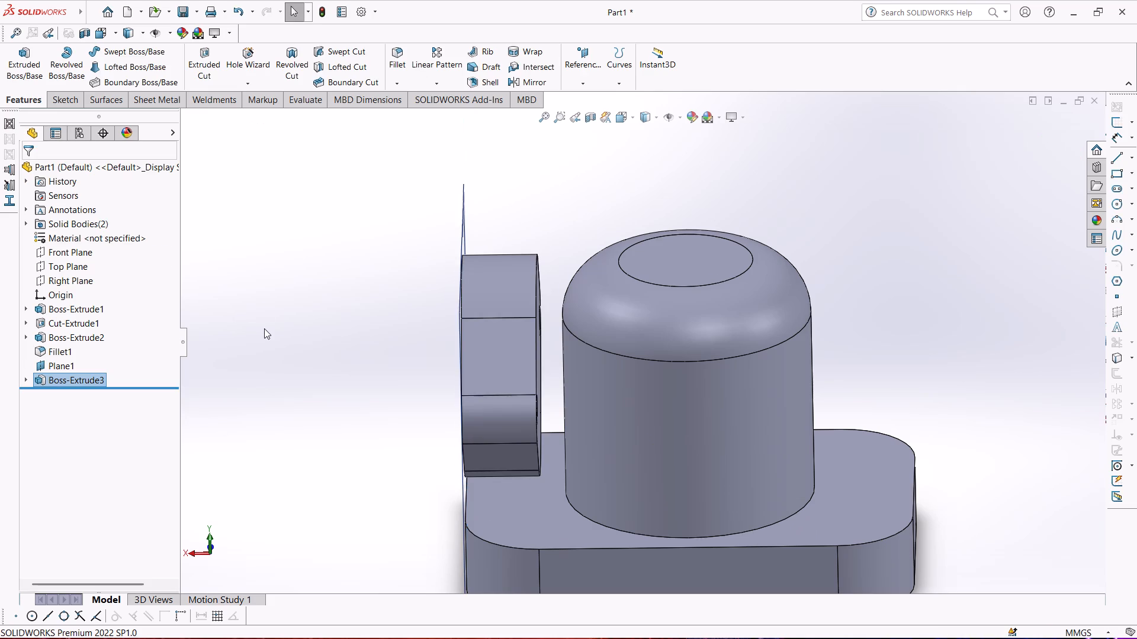
On the flange face facing the boss, sketch a circle about 54 mm in diameter, centred on the vertical axis 85 mm above the origin.
middle_drag(264, 328, 323, 338)
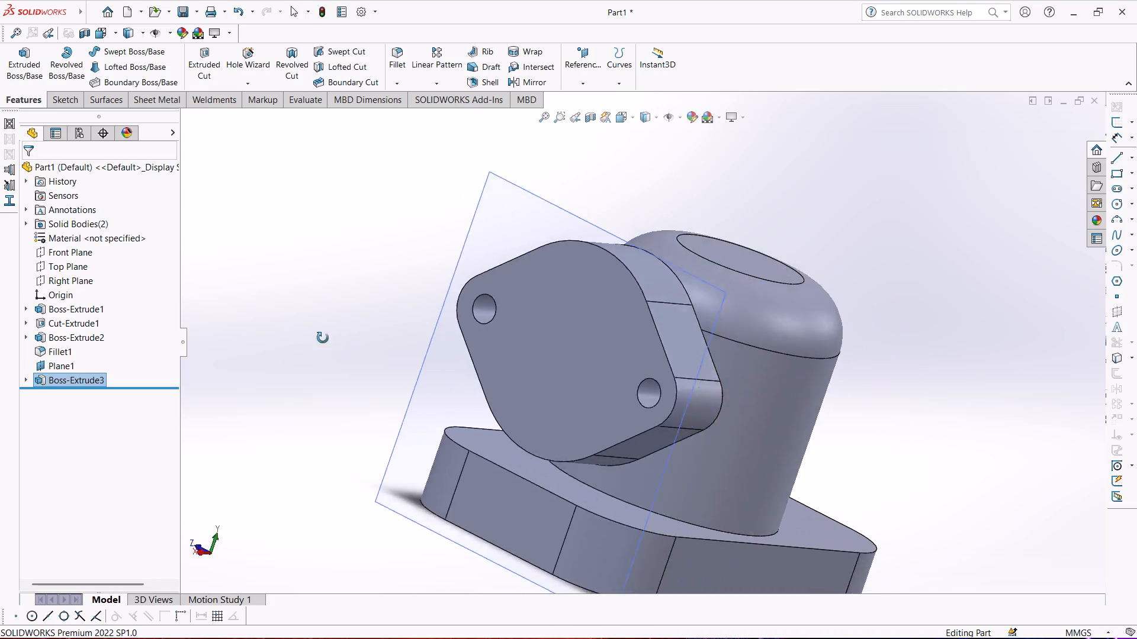
middle_drag(323, 338, 218, 357)
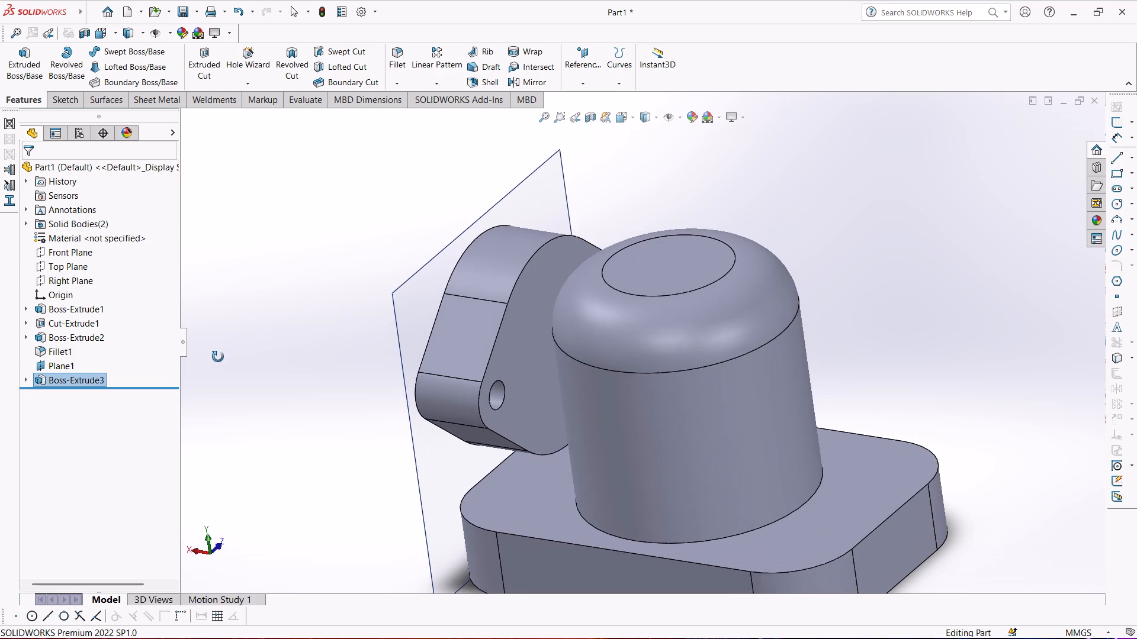
middle_drag(218, 357, 218, 357)
click(516, 350)
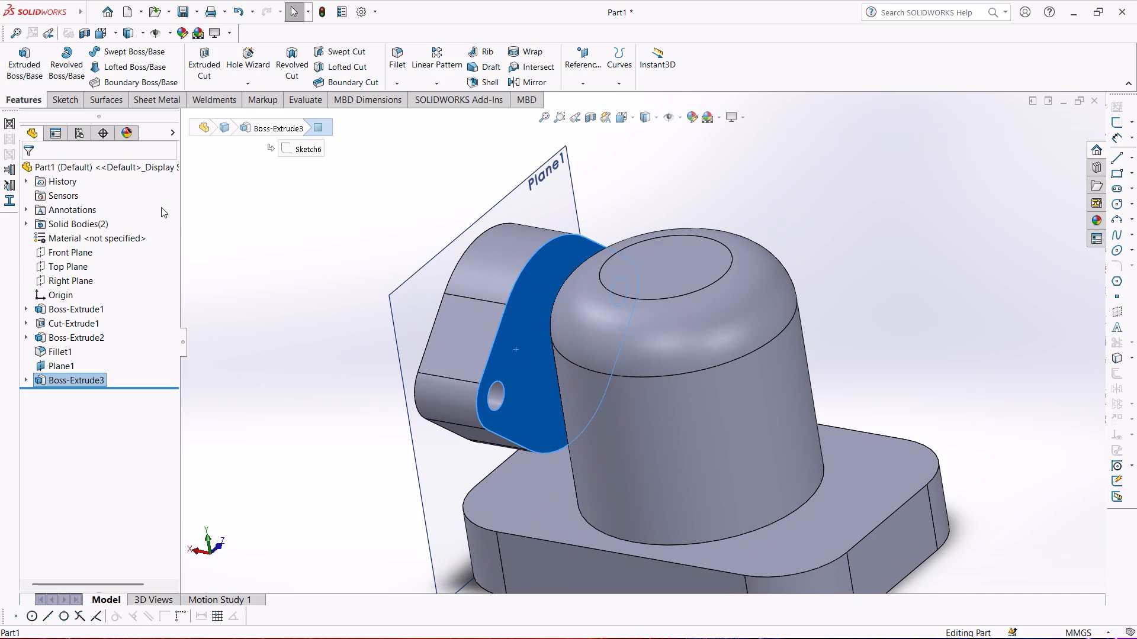
click(71, 101)
click(18, 63)
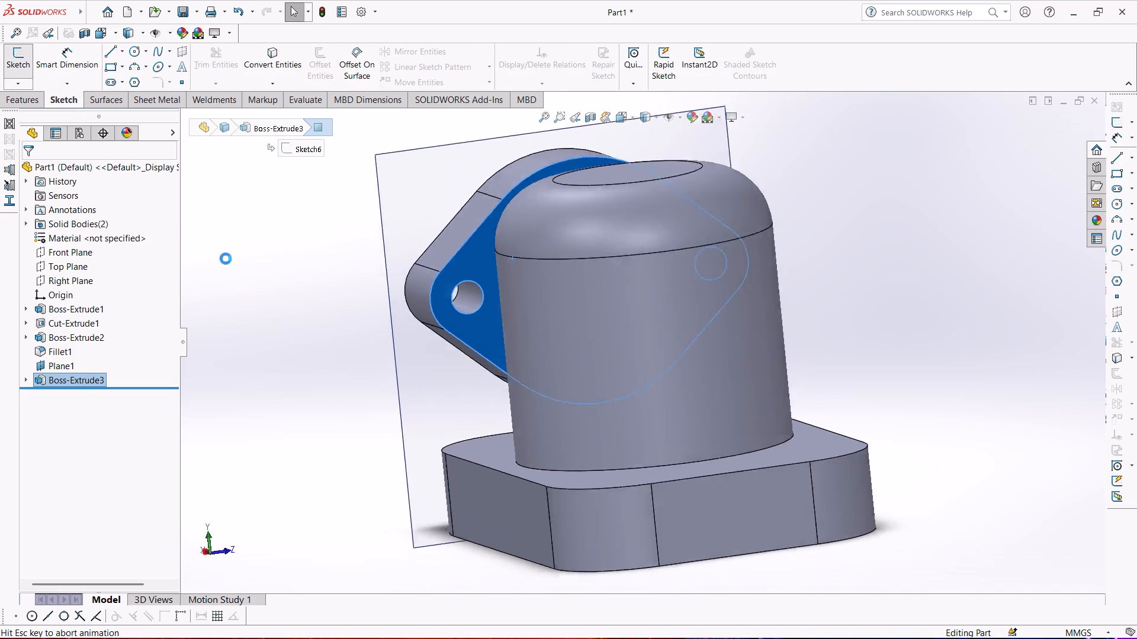
click(277, 304)
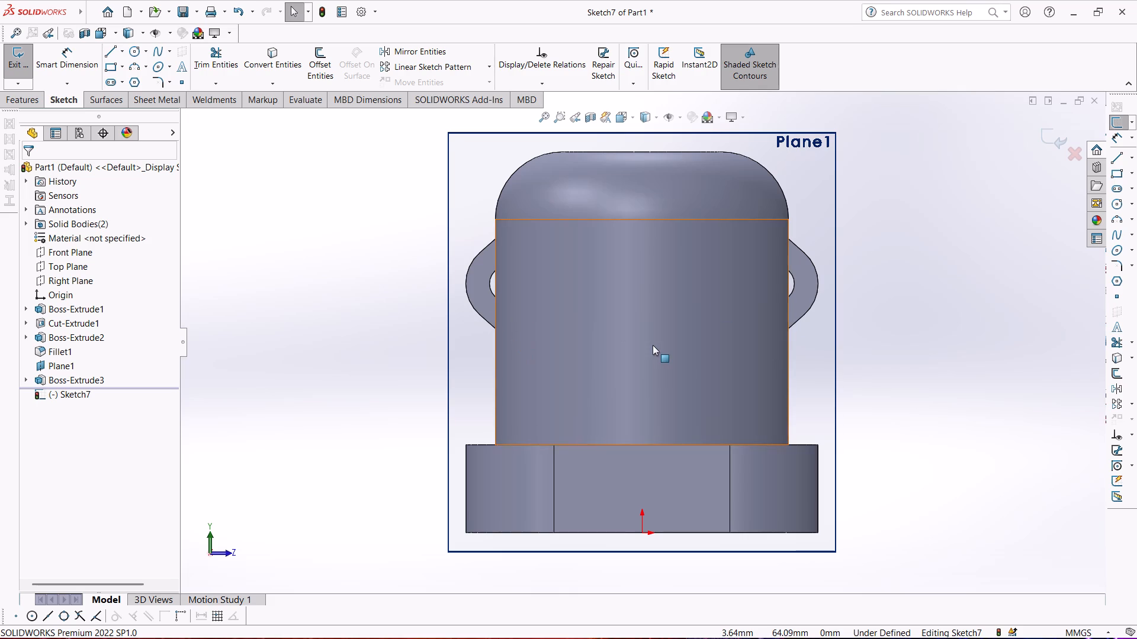
click(132, 48)
middle_drag(655, 293, 626, 300)
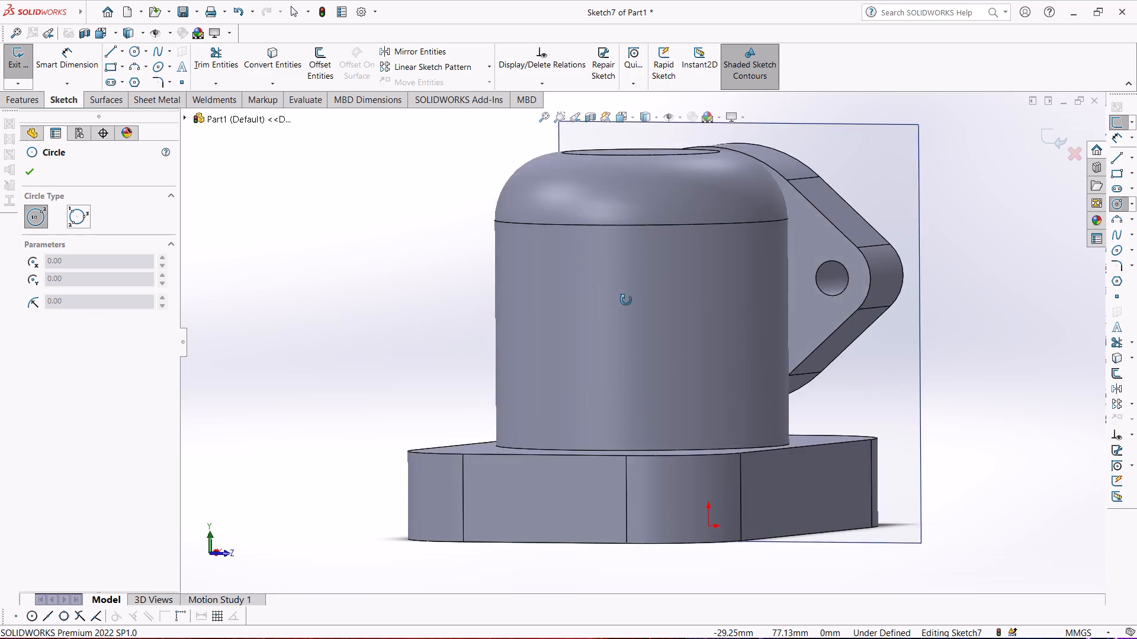
middle_drag(626, 300, 583, 316)
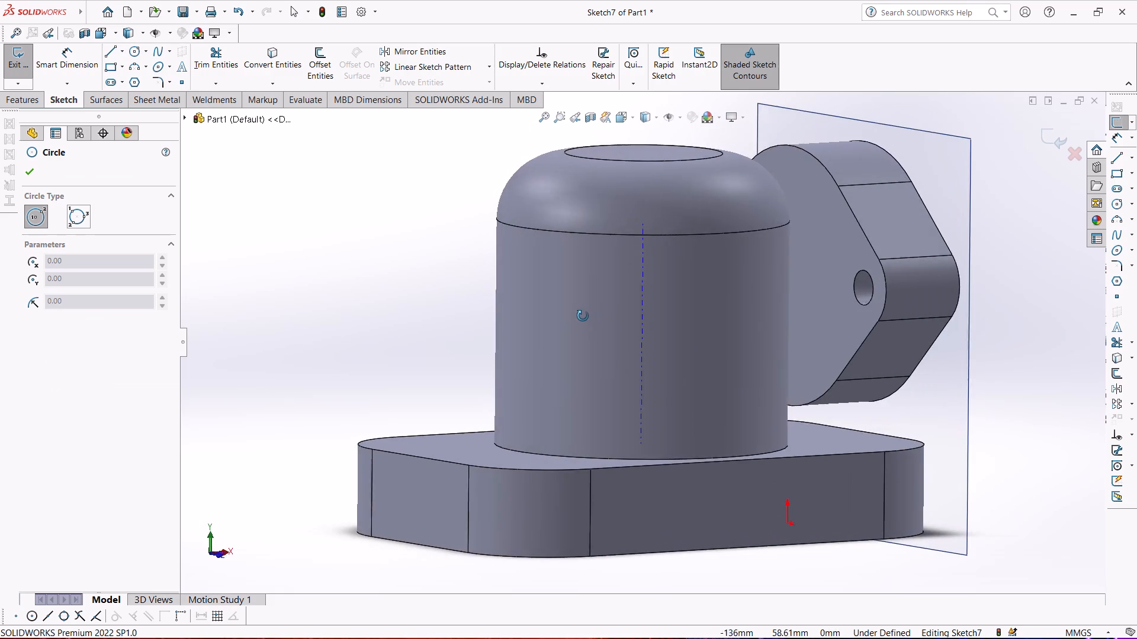
middle_drag(583, 316, 632, 308)
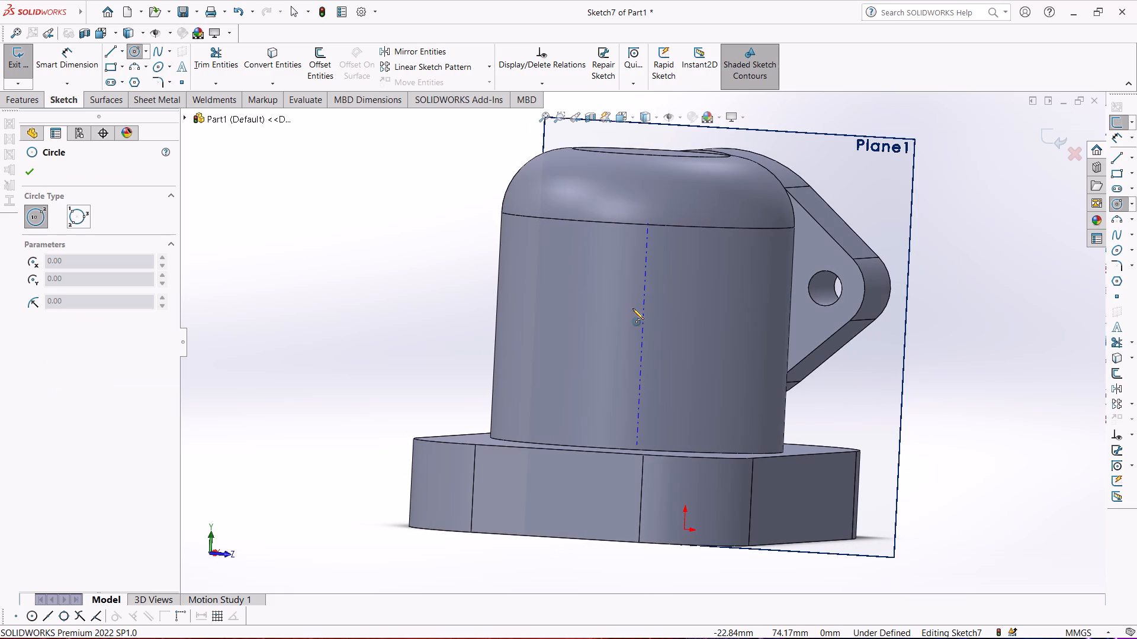
key(ctrl+8)
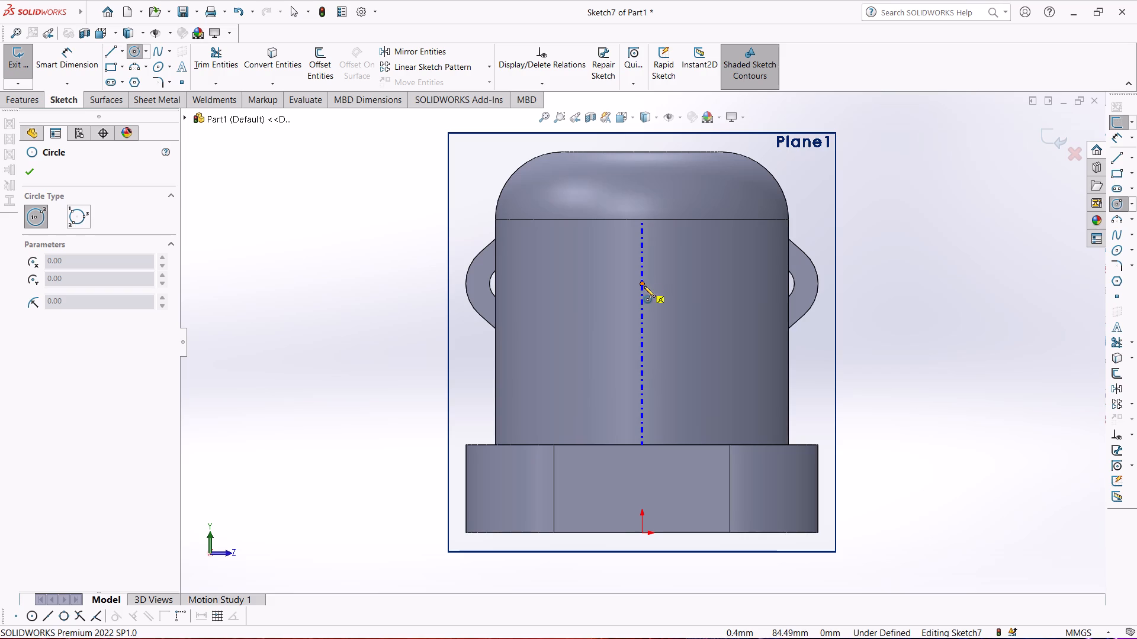
click(644, 283)
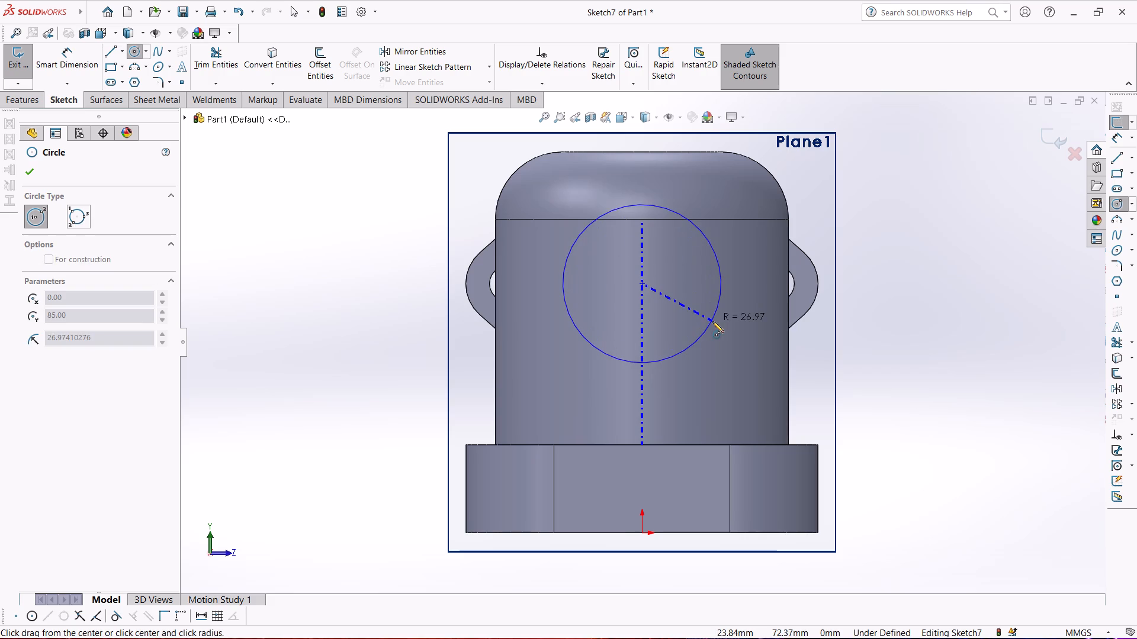
click(712, 321)
Dimension the flange-face circle to 60 mm diameter and exit the sketch.
middle_drag(336, 324, 397, 325)
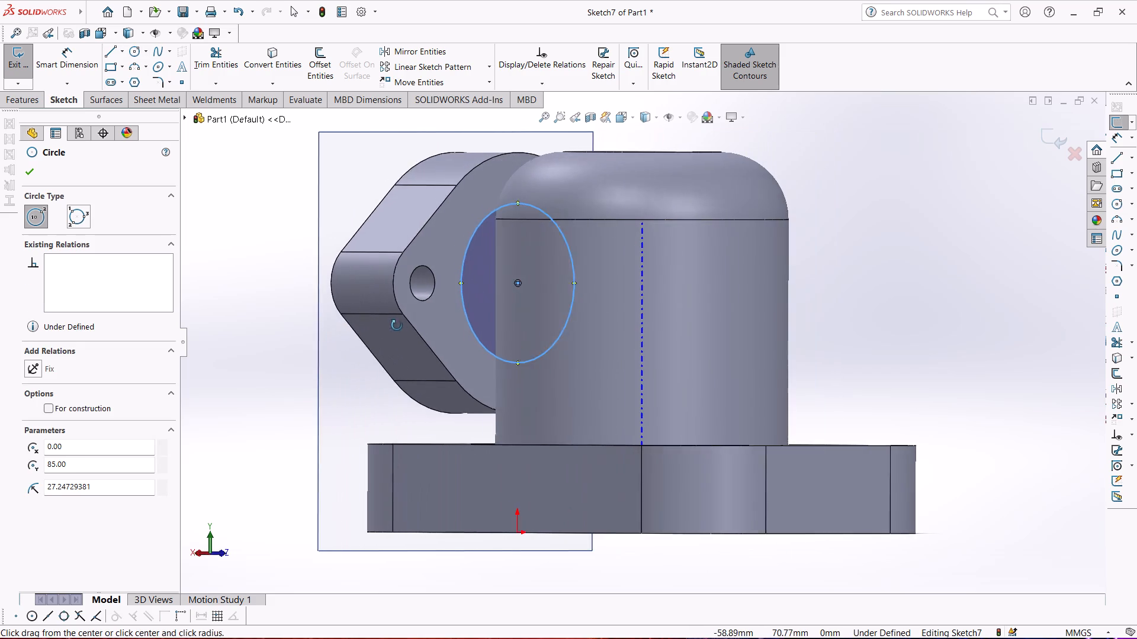
middle_drag(397, 325, 489, 333)
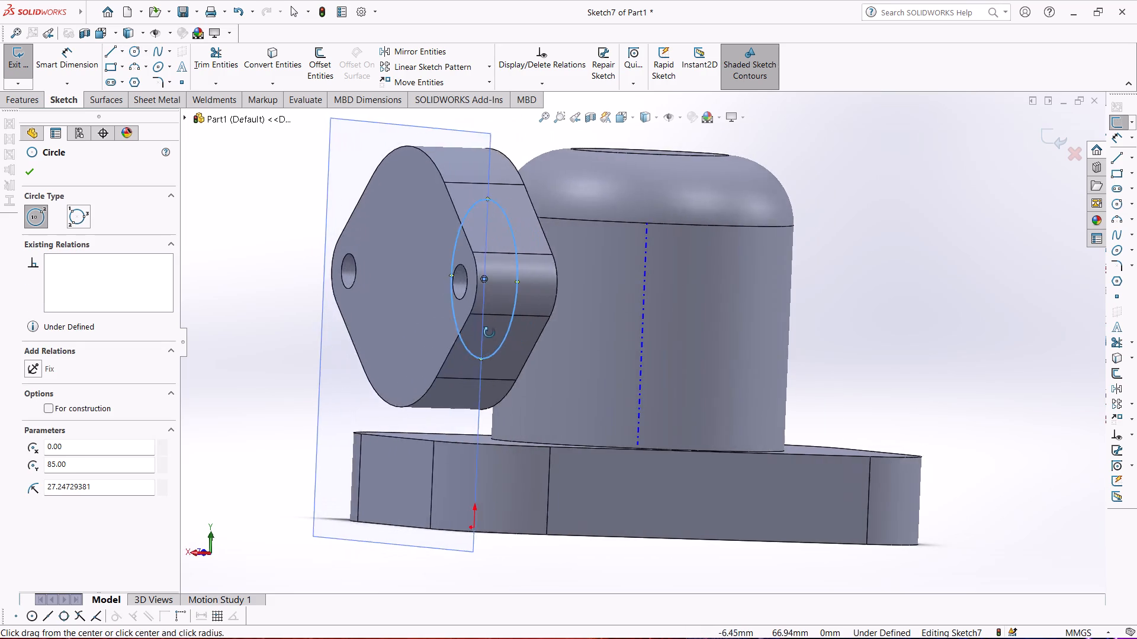
middle_drag(489, 333, 359, 324)
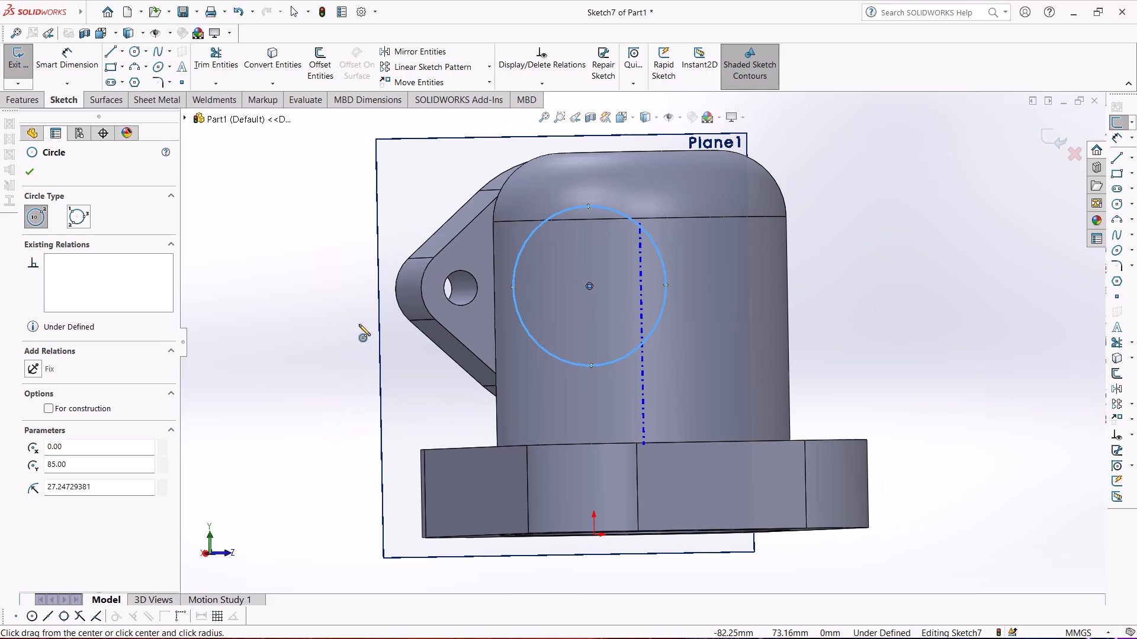
key(ctrl+8)
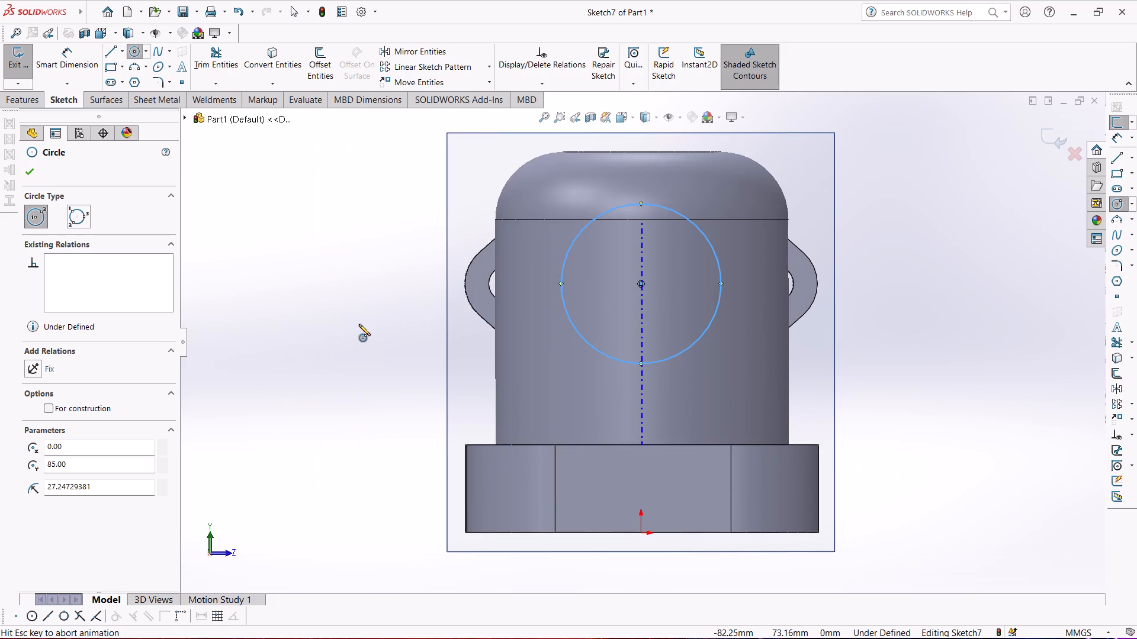
click(69, 55)
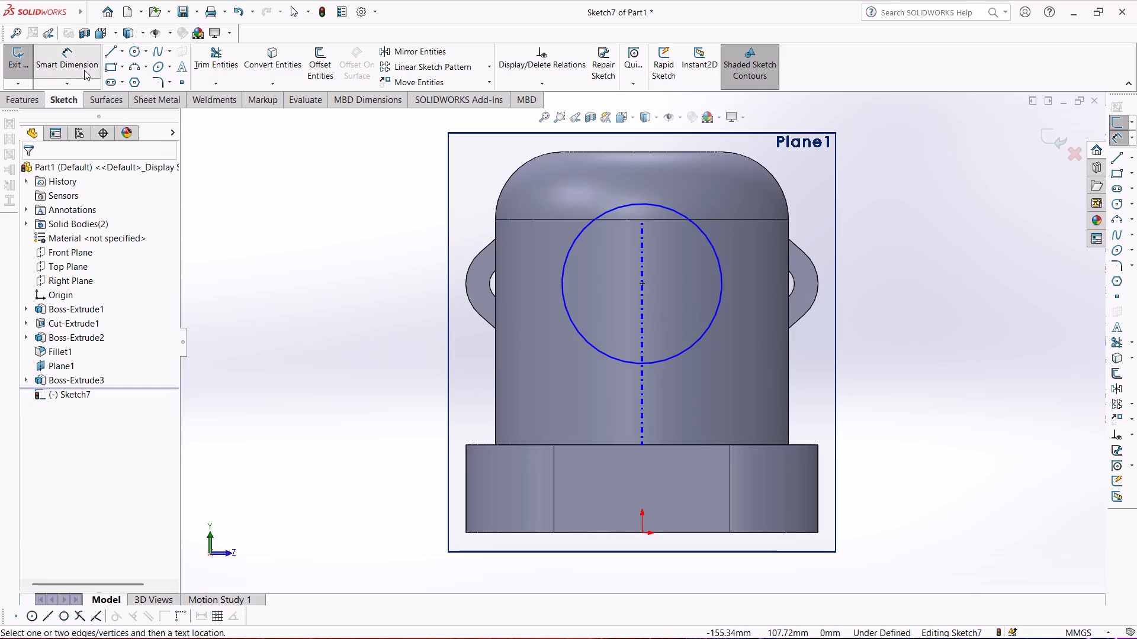
click(563, 262)
click(355, 233)
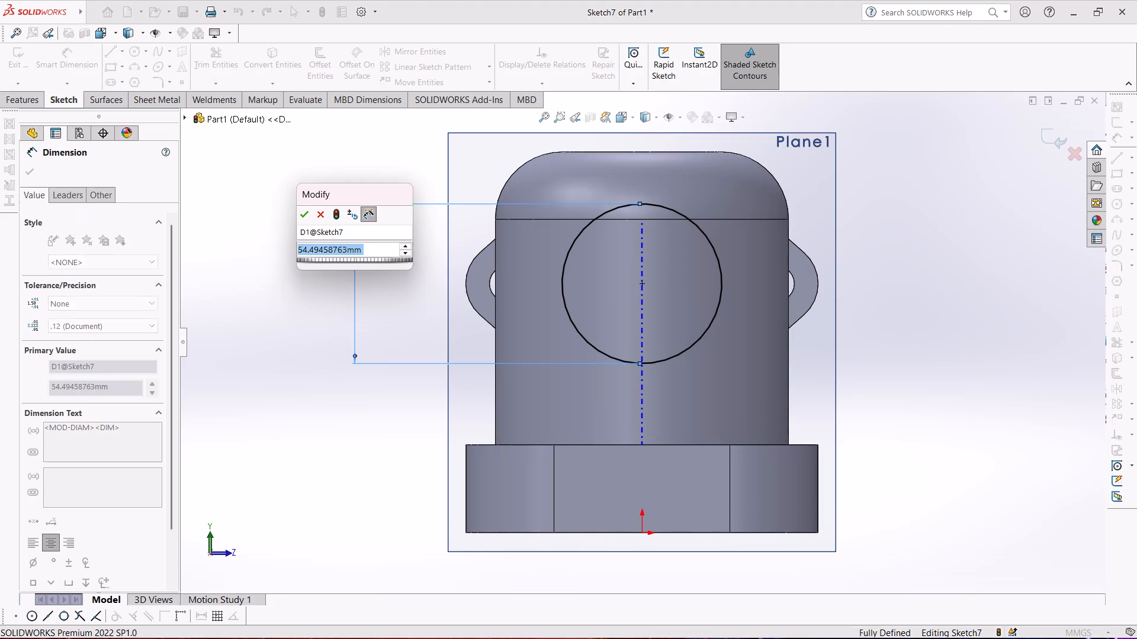
key(6)
key(0)
key(Return)
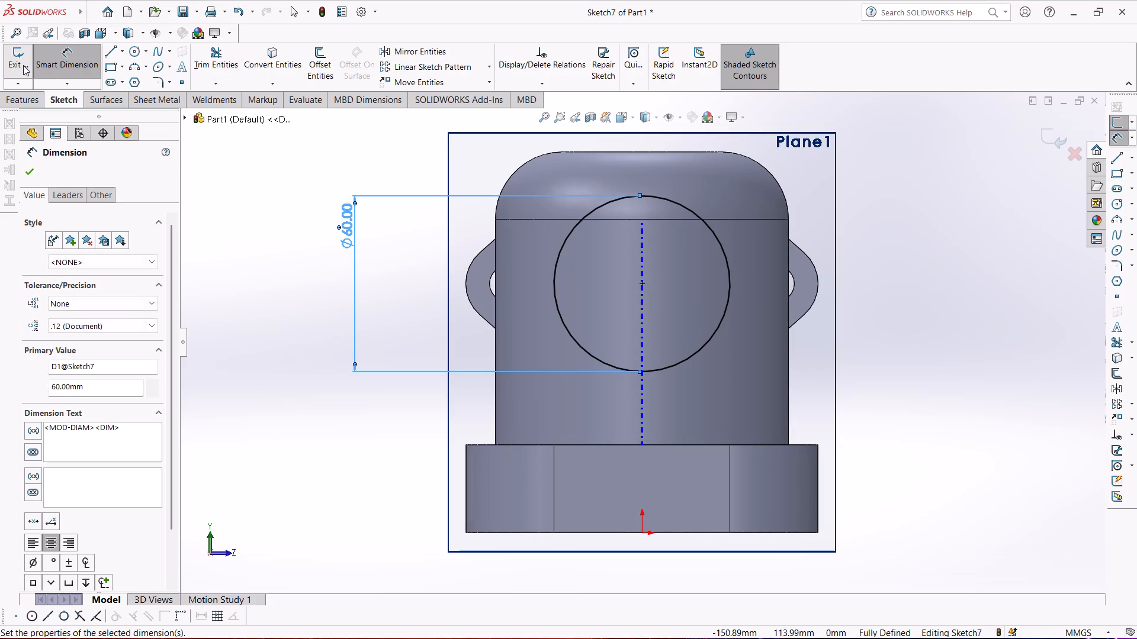
click(23, 65)
Extrude the 60 mm circle from the flange face up to the boss's cylindrical side surface, merging the result.
click(29, 99)
click(22, 60)
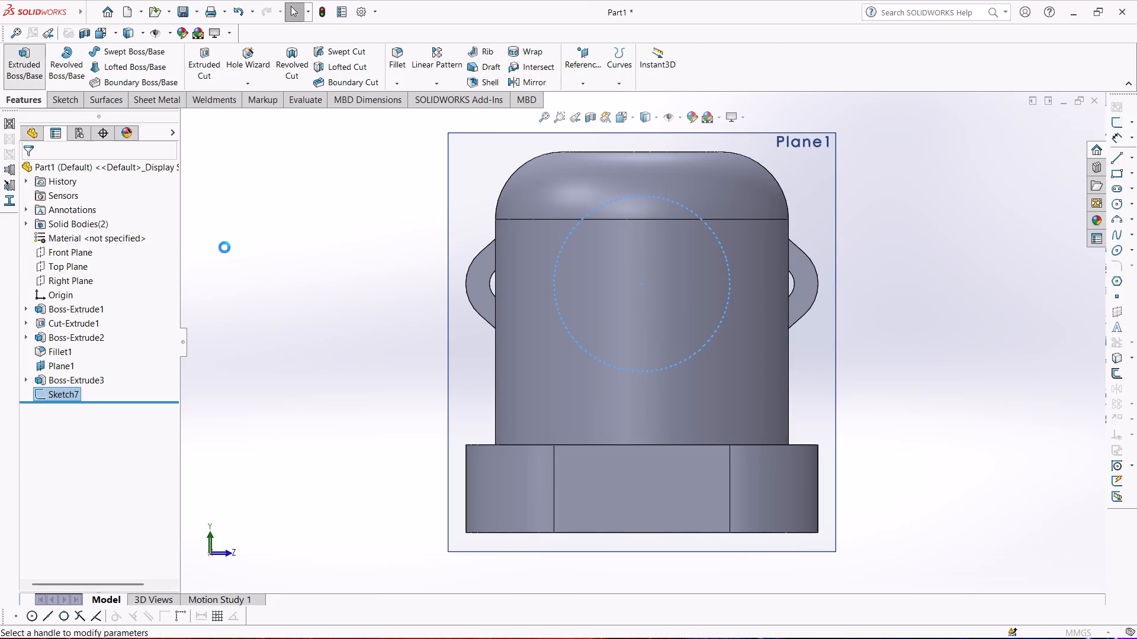
middle_drag(224, 247, 347, 305)
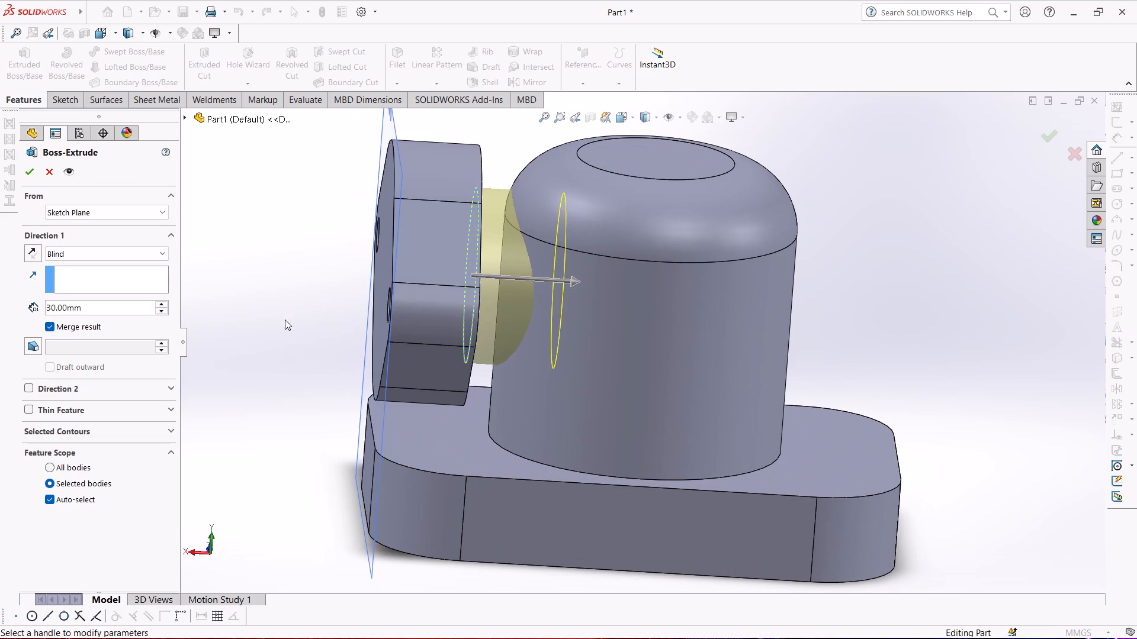
click(88, 255)
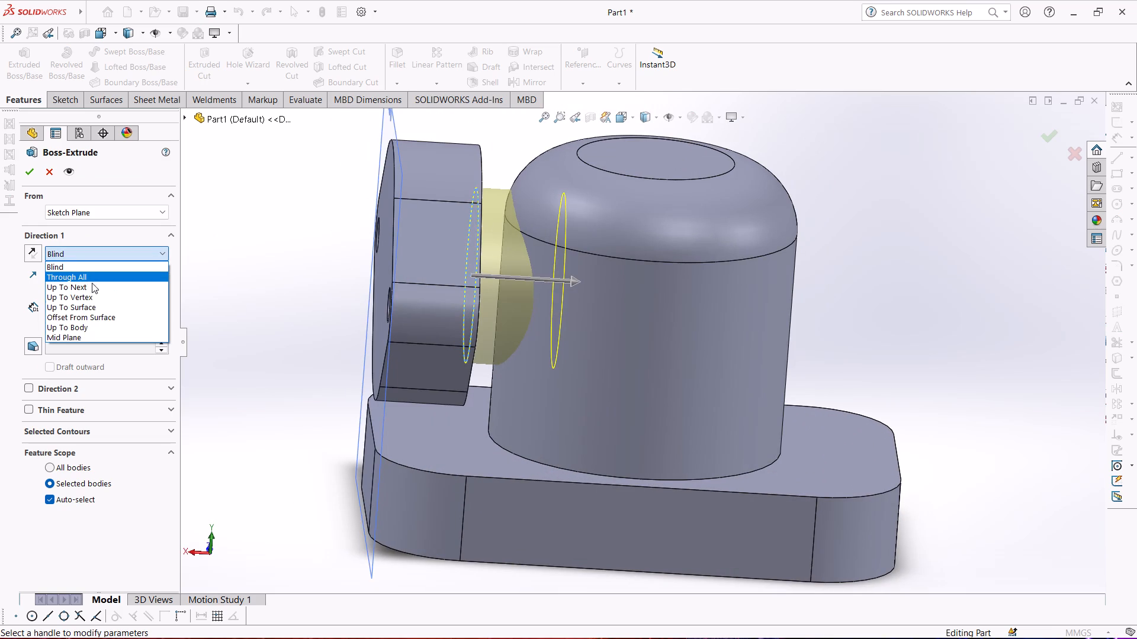
click(92, 295)
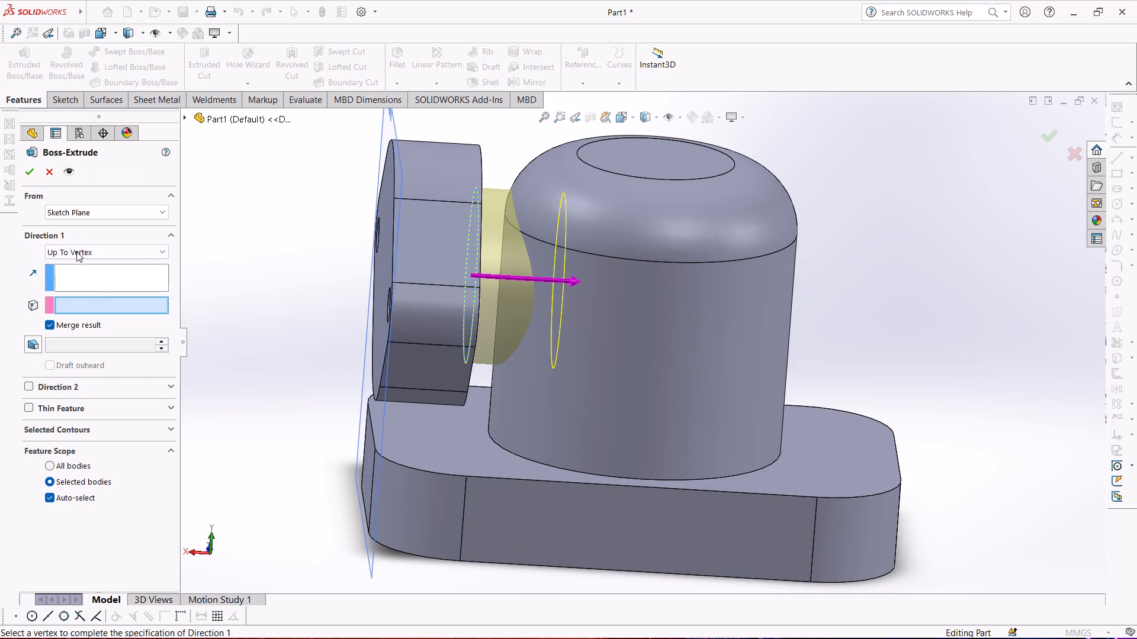
click(77, 253)
click(84, 304)
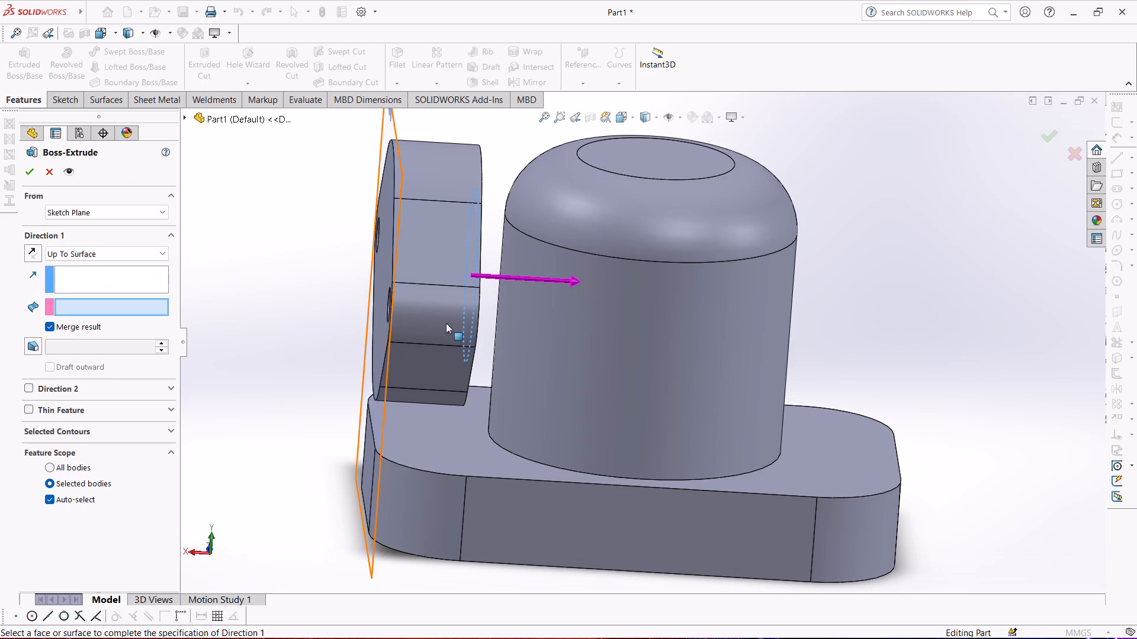
click(538, 307)
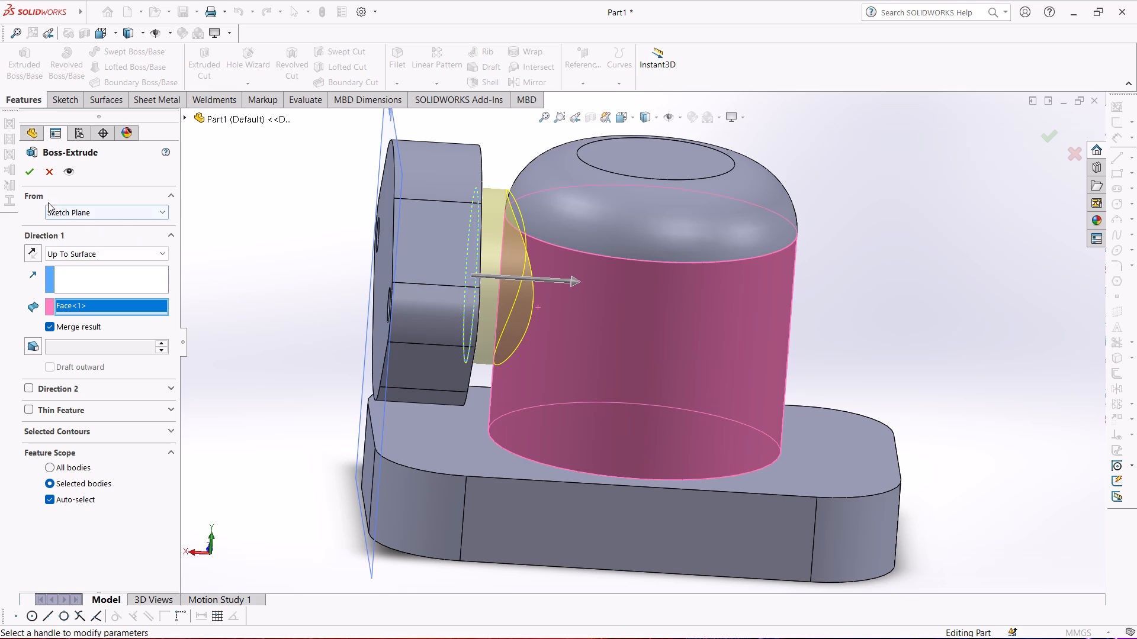
click(25, 168)
Try to mirror the joining cylinder (Boss-Extrude4) and flange (Boss-Extrude3) features about the Right Plane.
middle_drag(224, 311, 212, 283)
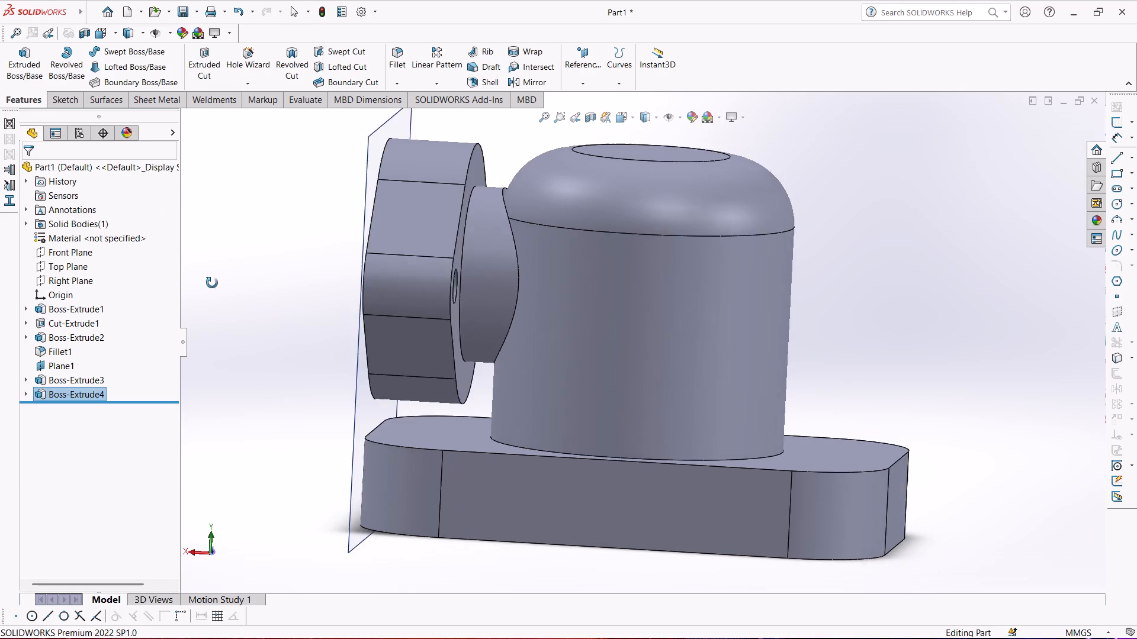
middle_drag(212, 283, 232, 392)
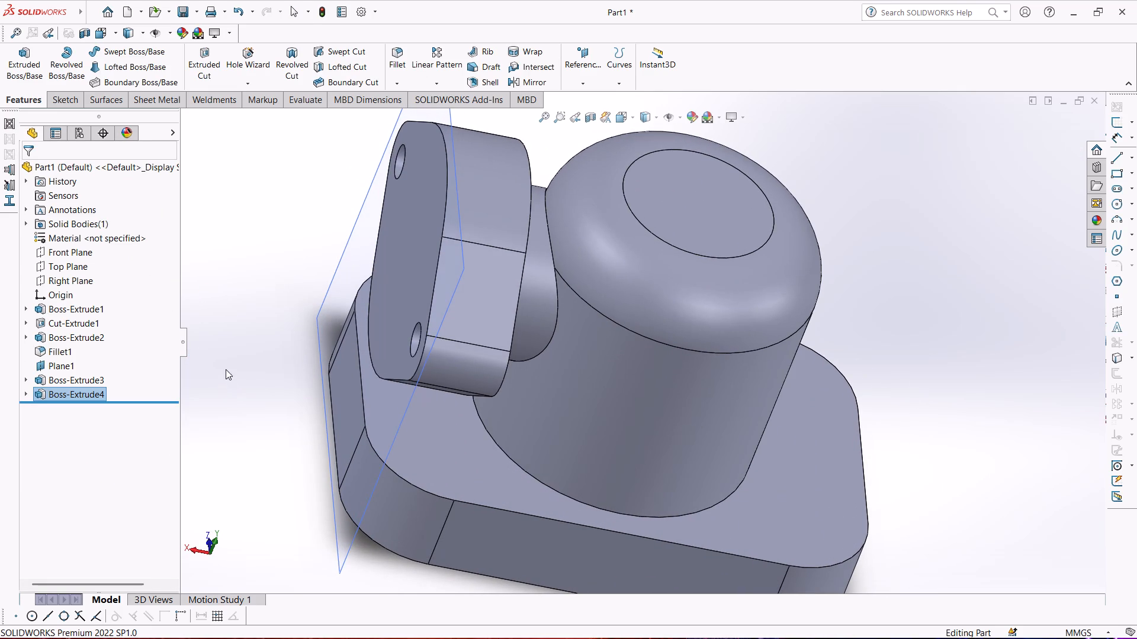
scroll(229, 346, up, 1)
middle_drag(230, 344, 205, 296)
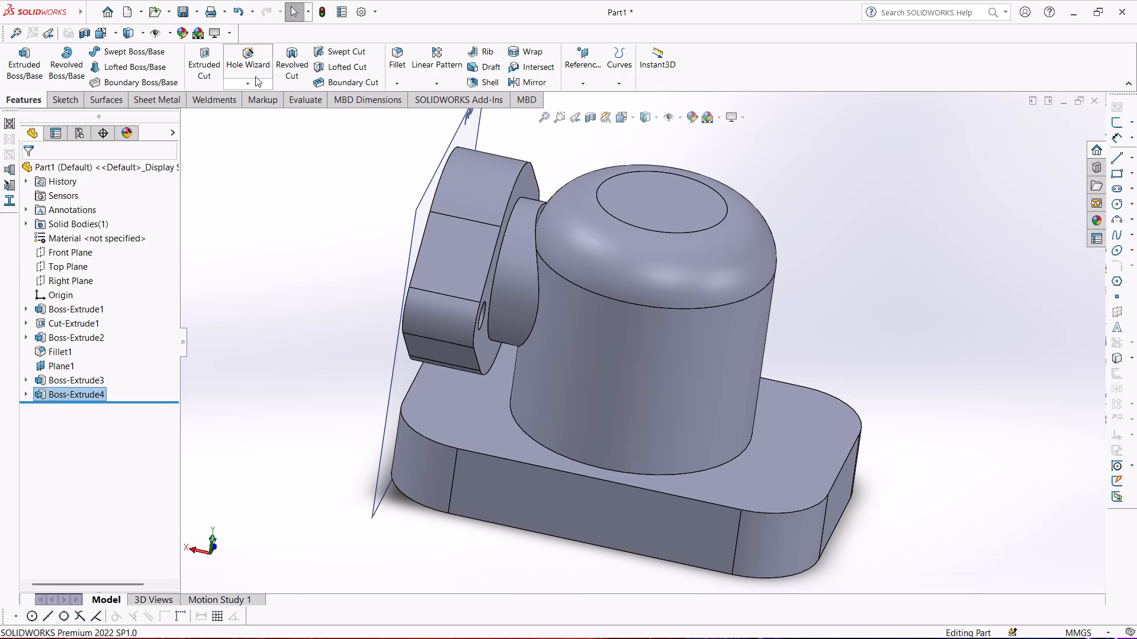
click(509, 82)
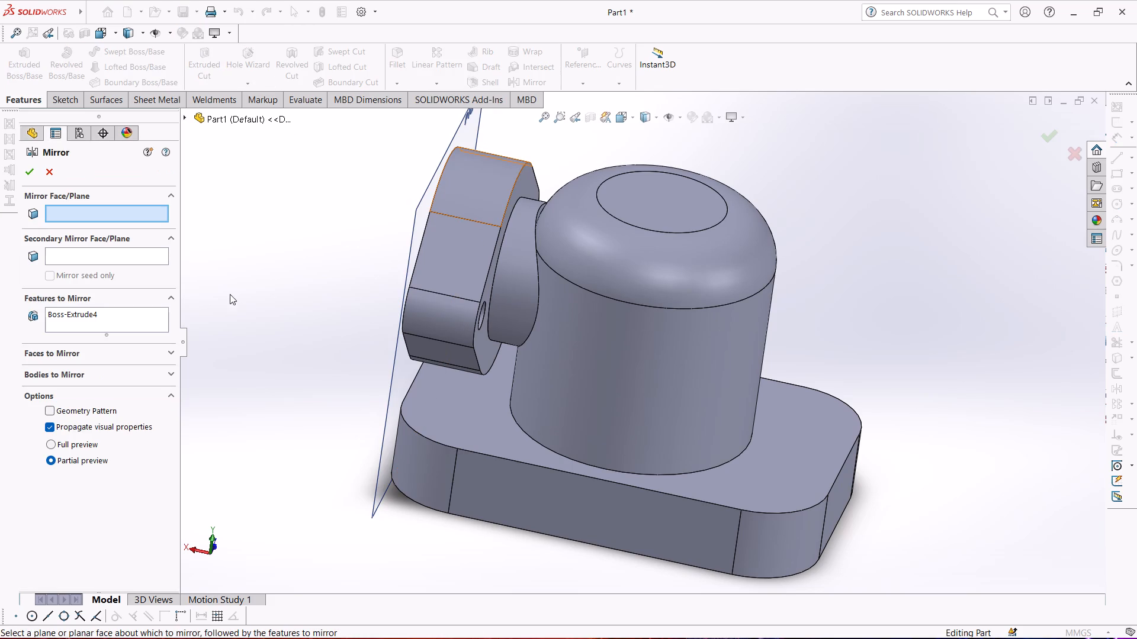
click(185, 117)
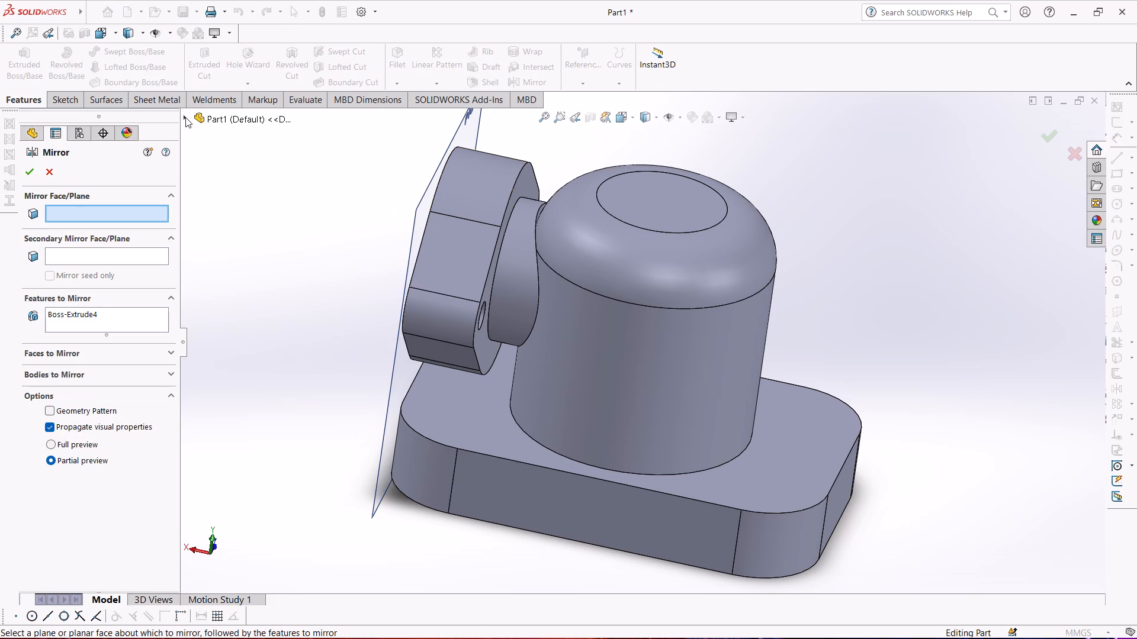
click(218, 236)
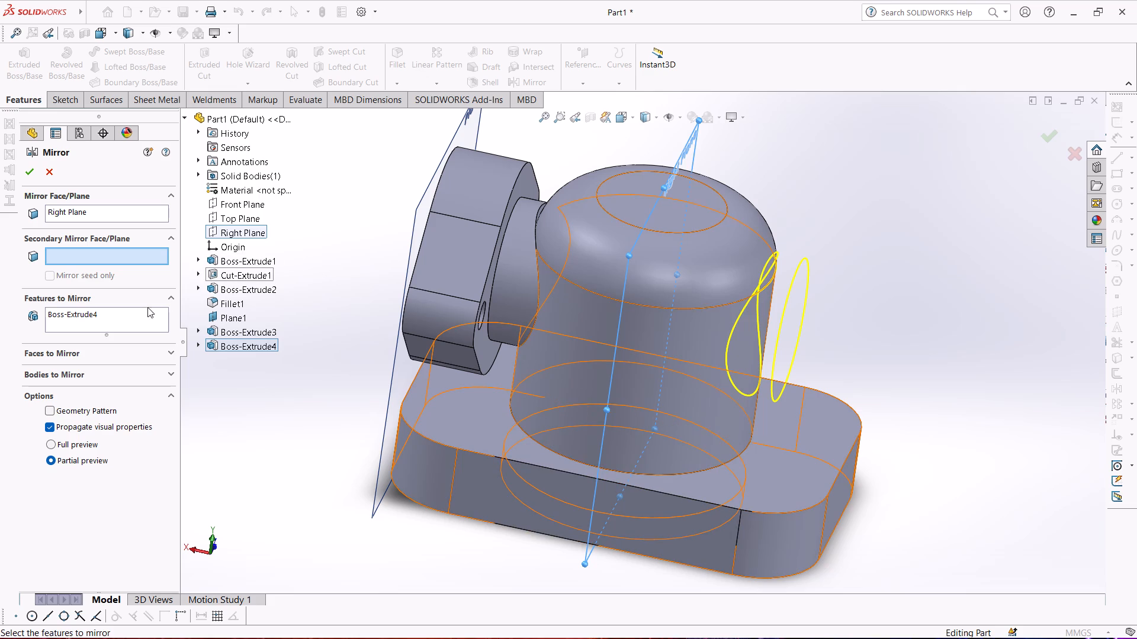
click(134, 318)
click(224, 328)
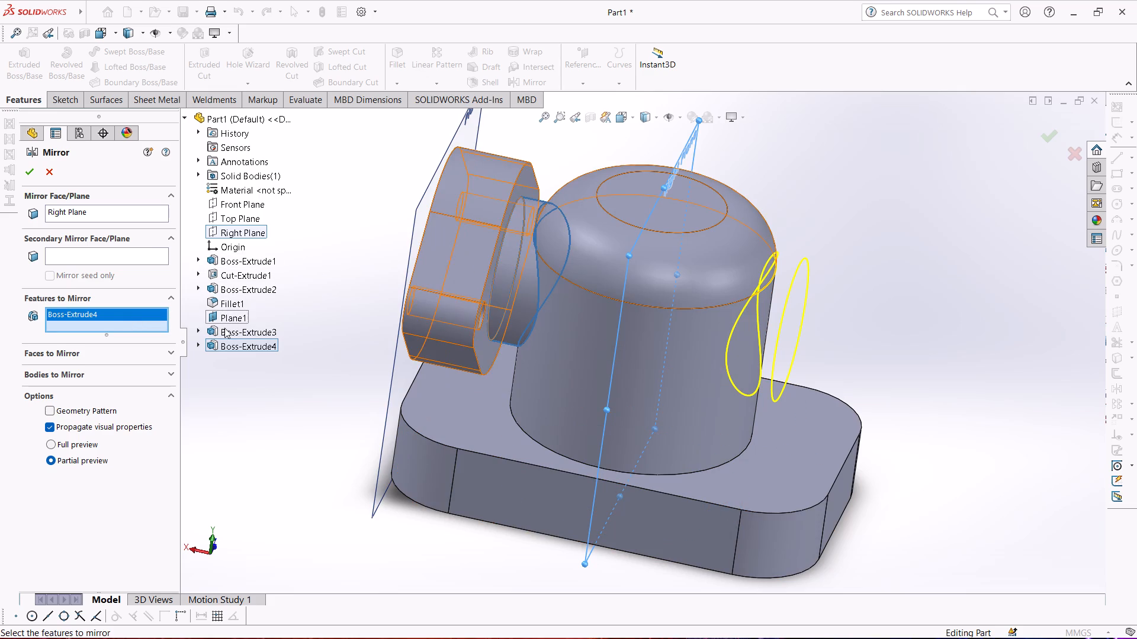
click(24, 171)
click(28, 171)
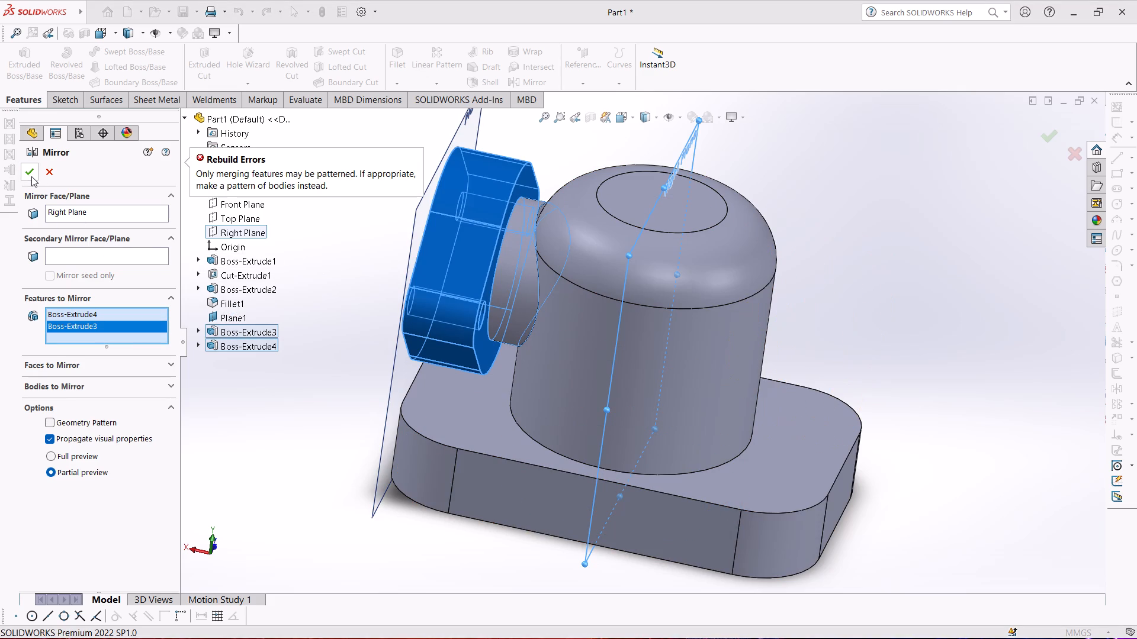
click(451, 252)
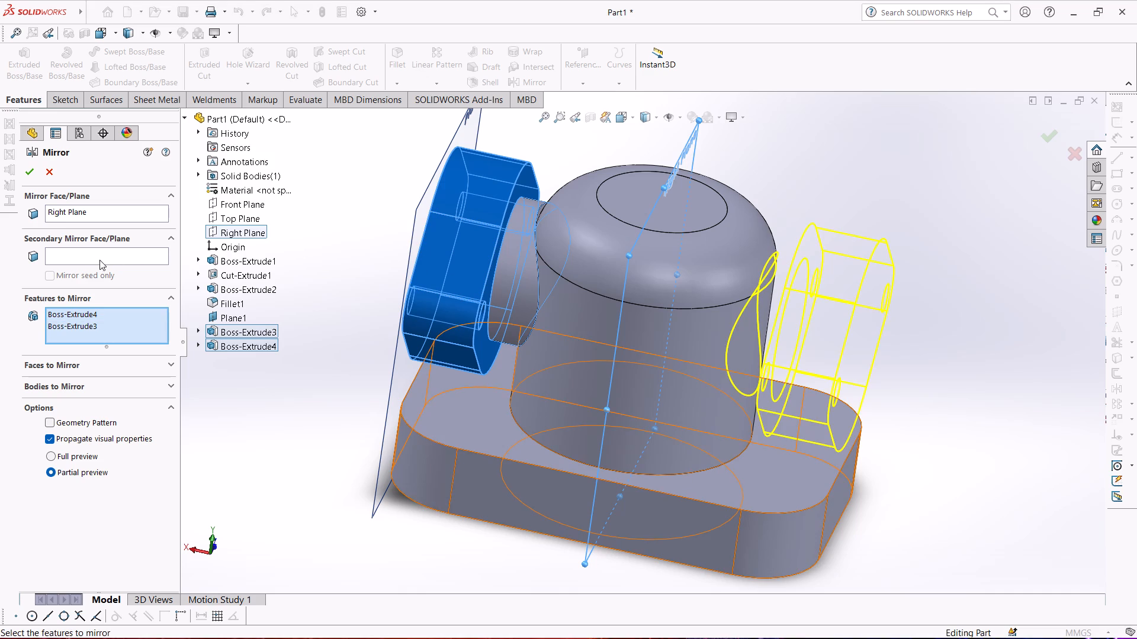
click(26, 167)
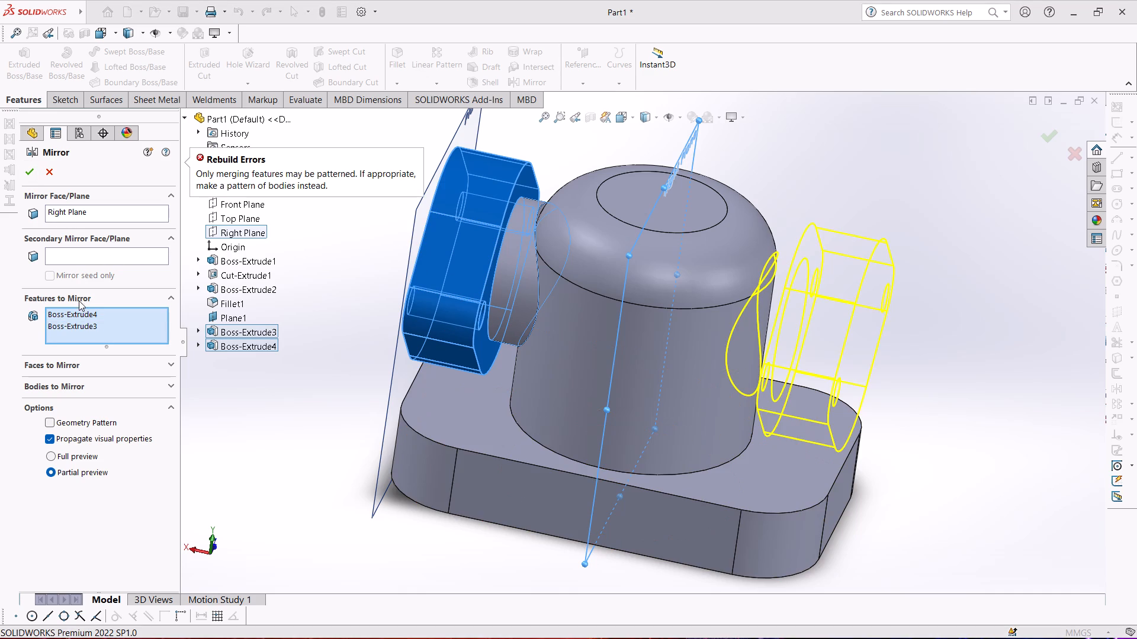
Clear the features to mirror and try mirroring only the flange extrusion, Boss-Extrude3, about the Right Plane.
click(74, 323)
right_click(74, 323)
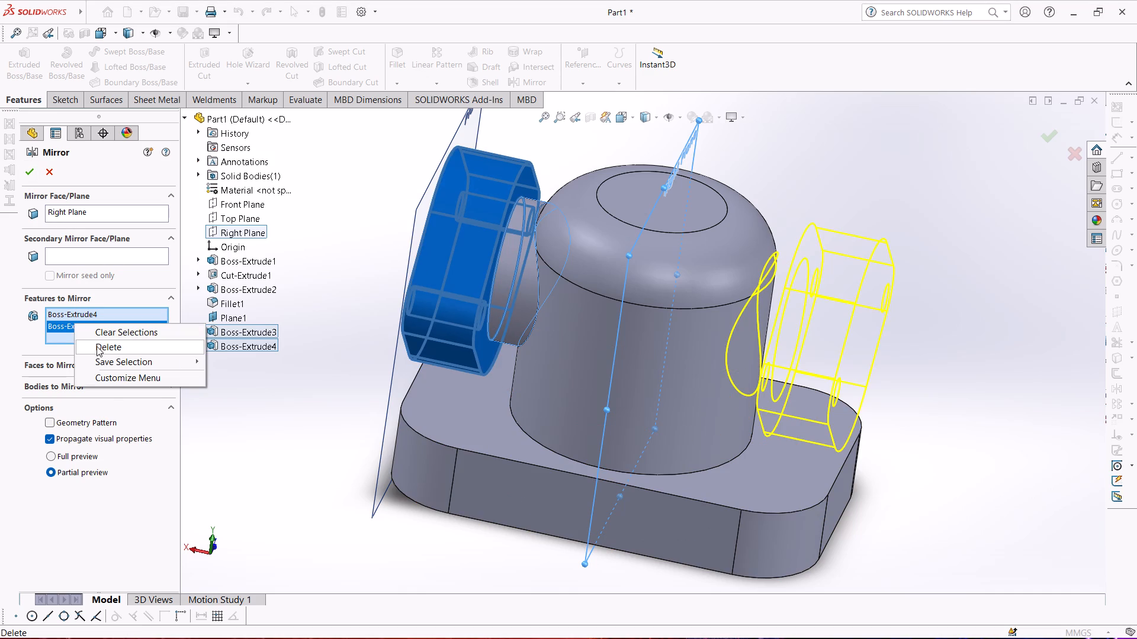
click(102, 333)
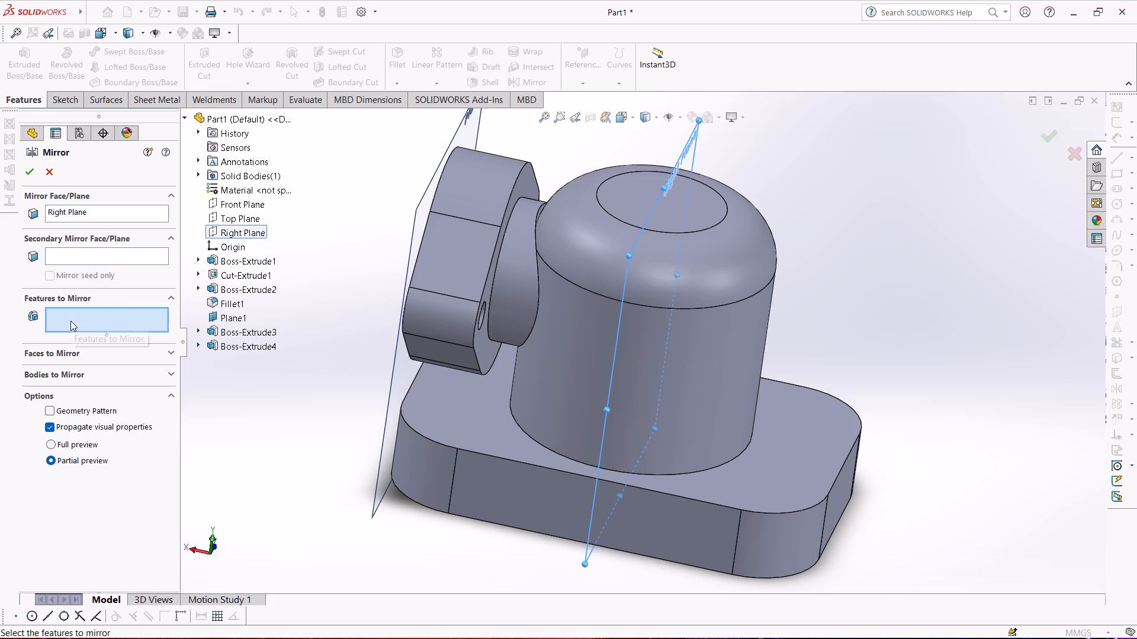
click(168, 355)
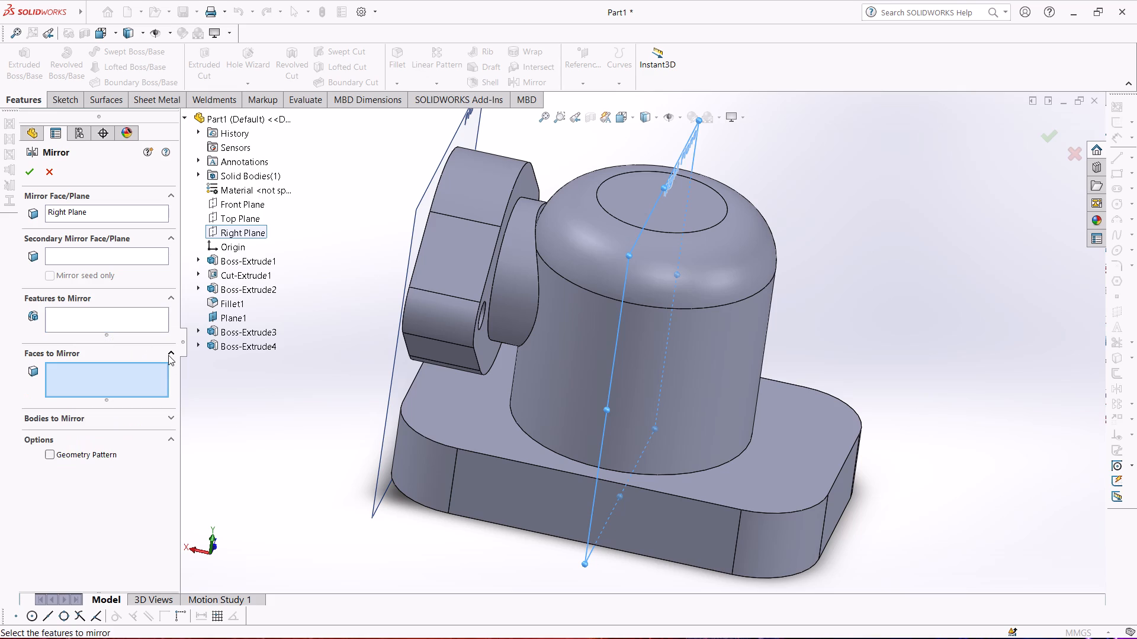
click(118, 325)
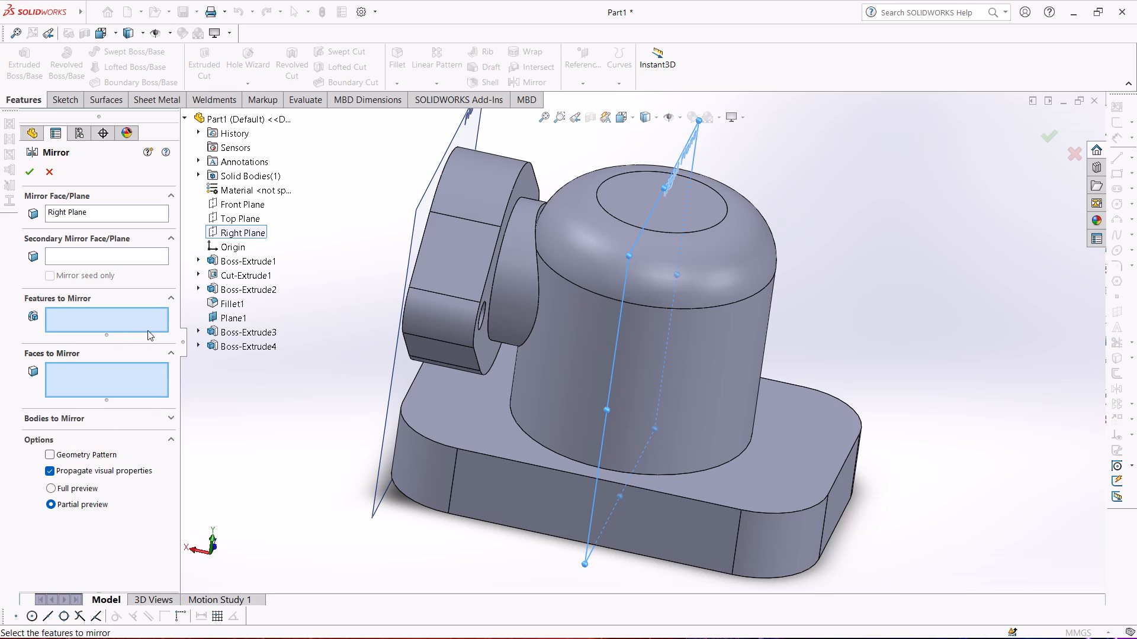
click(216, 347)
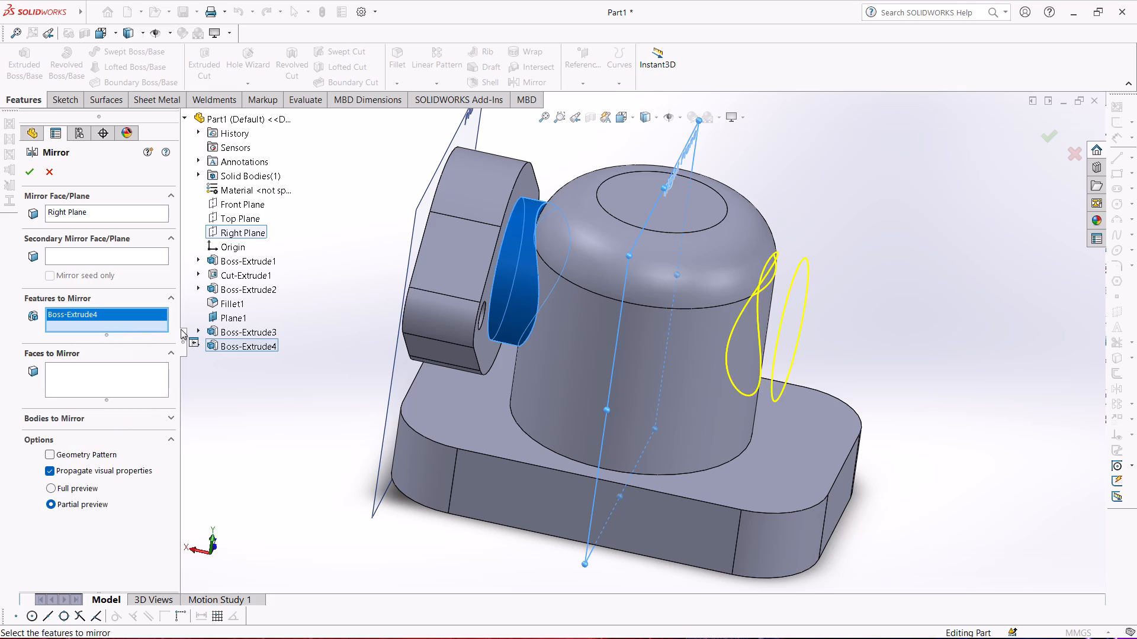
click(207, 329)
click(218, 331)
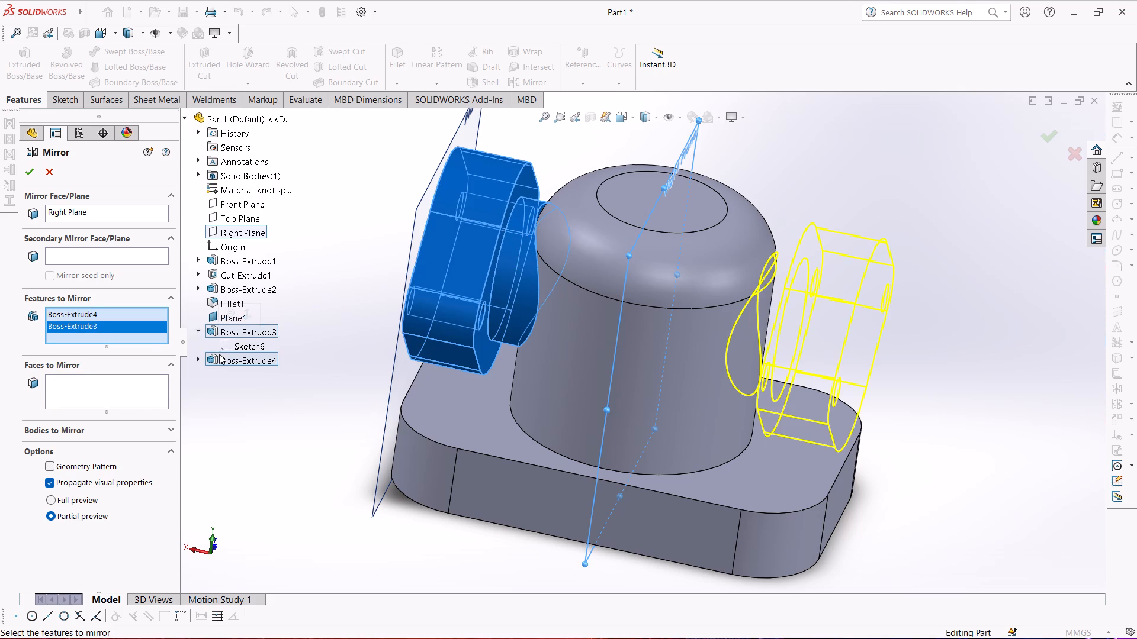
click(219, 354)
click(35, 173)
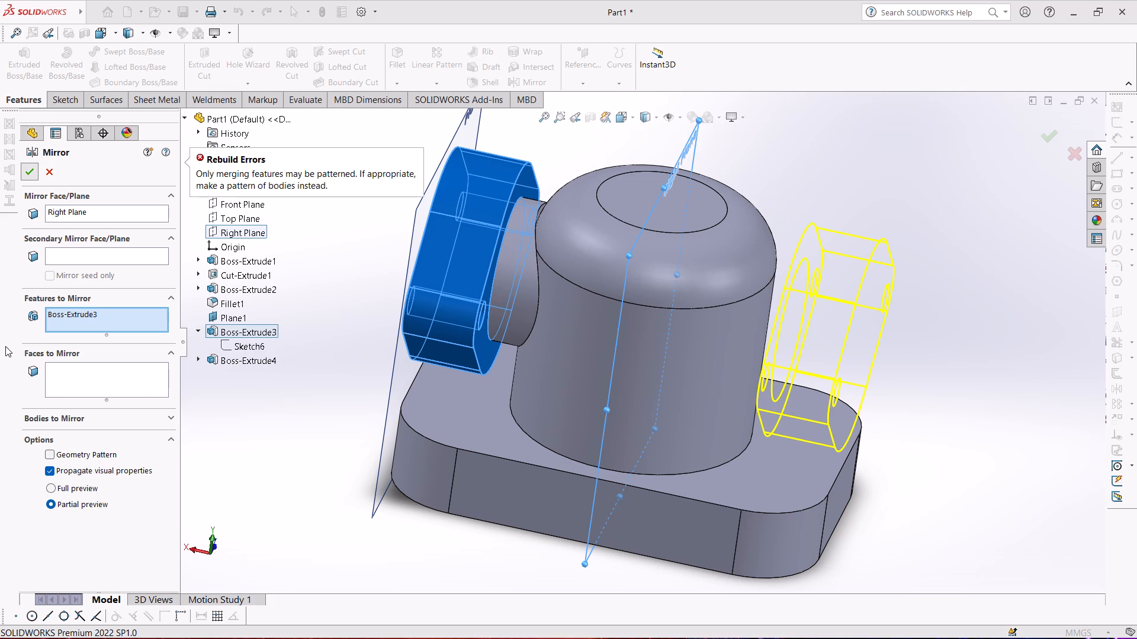
Clear the feature selection and mirror the whole solid body about the Right Plane instead, with Merge solids enabled.
click(53, 418)
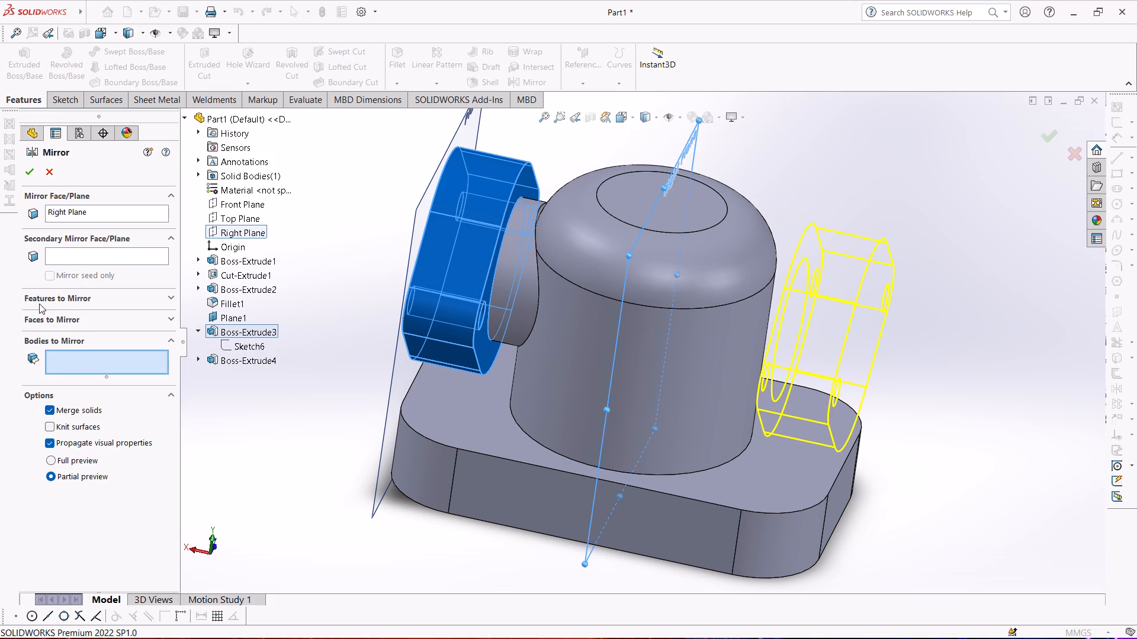
click(39, 304)
click(43, 299)
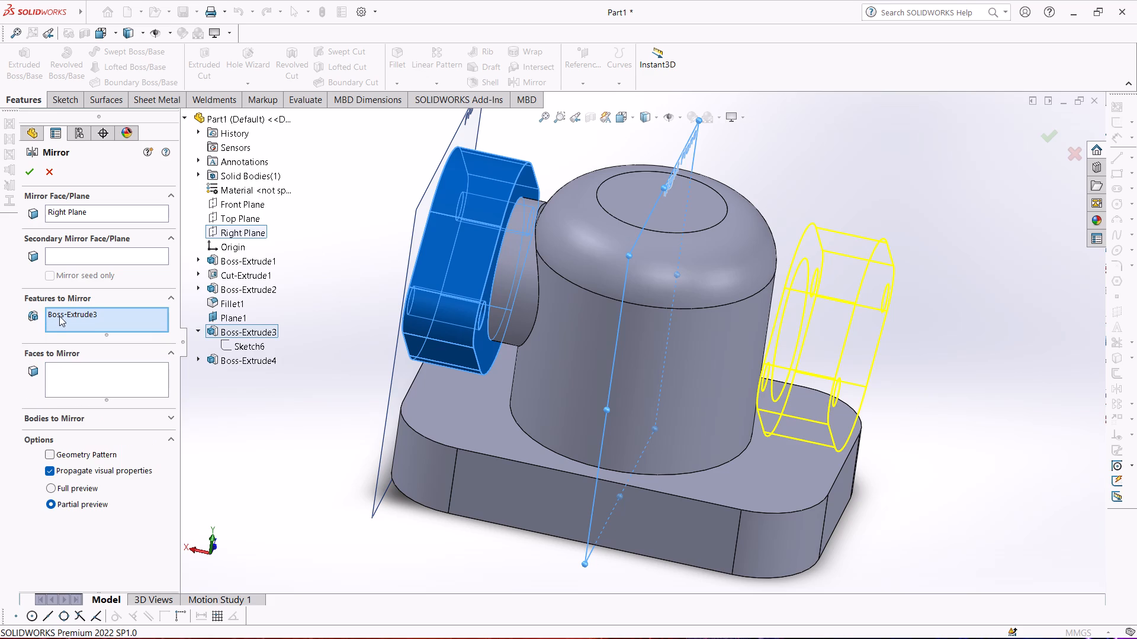
right_click(59, 316)
click(87, 319)
click(43, 419)
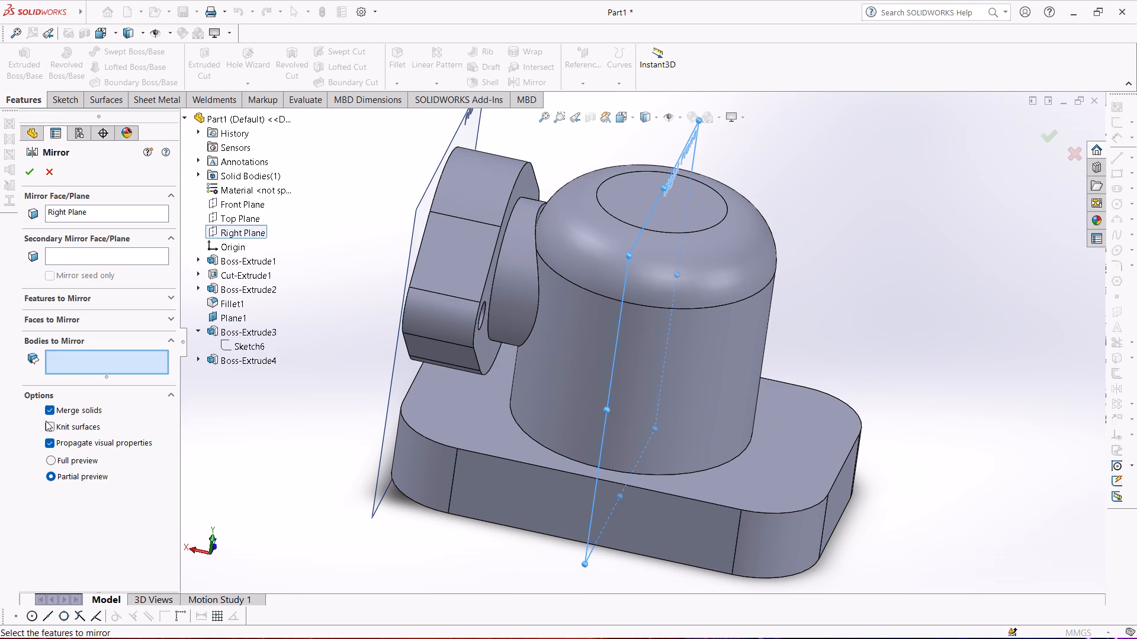
click(218, 357)
click(219, 328)
click(225, 331)
click(225, 331)
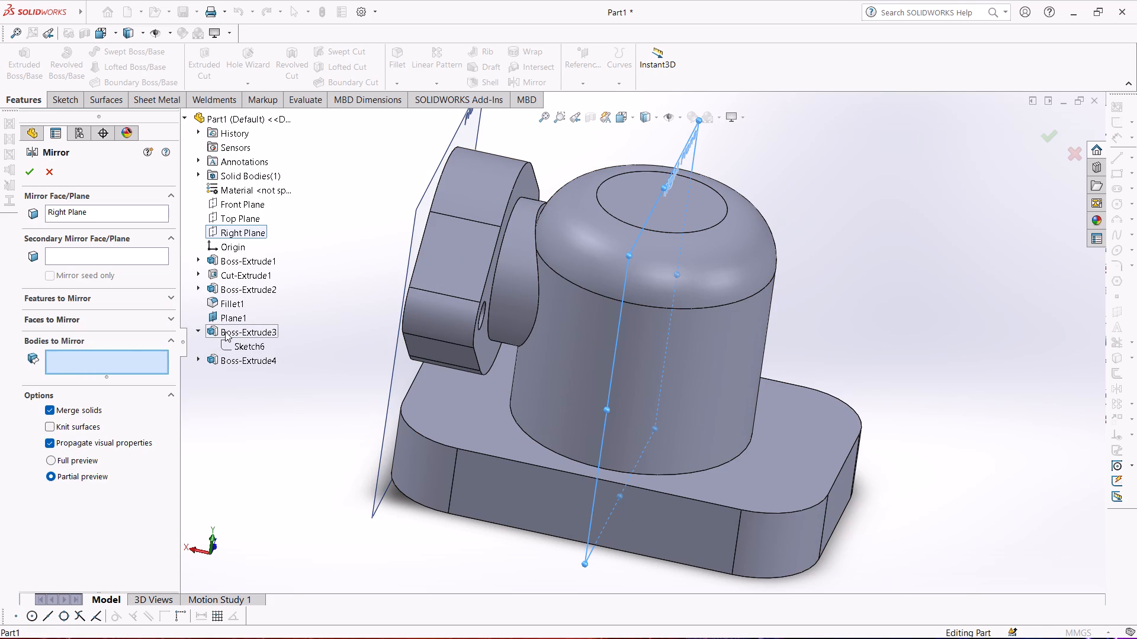
click(225, 331)
click(210, 329)
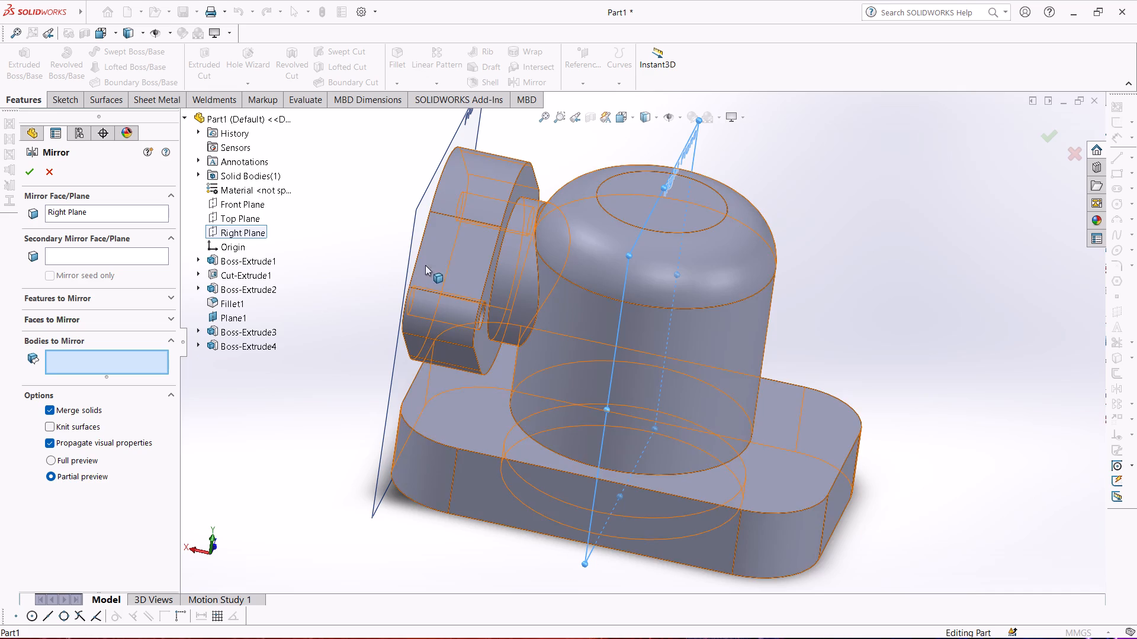
click(445, 260)
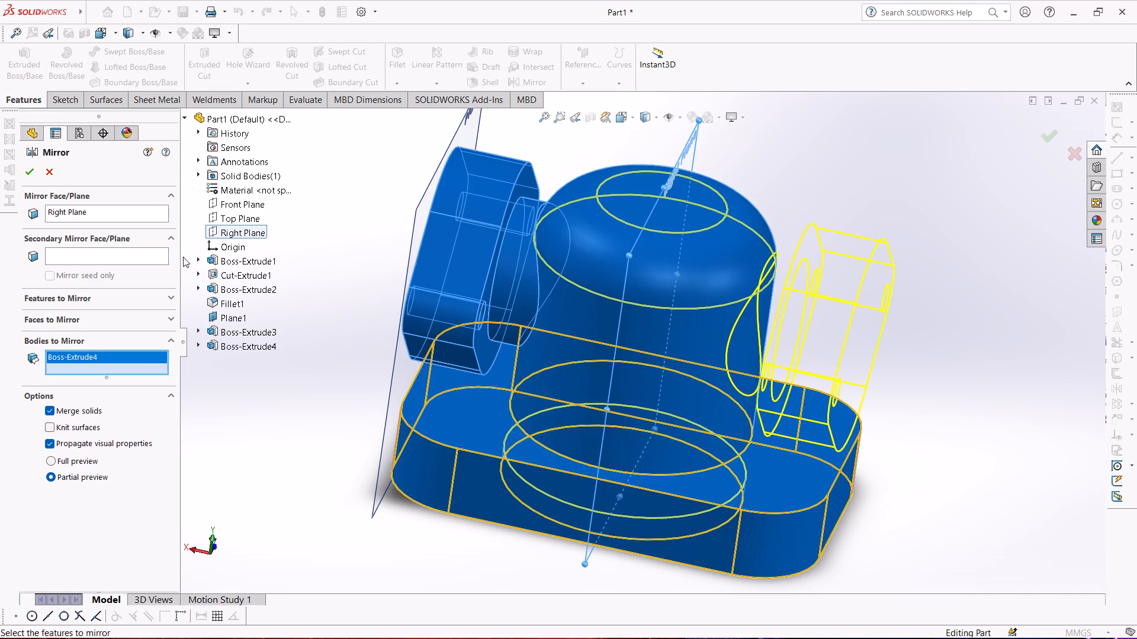
click(31, 171)
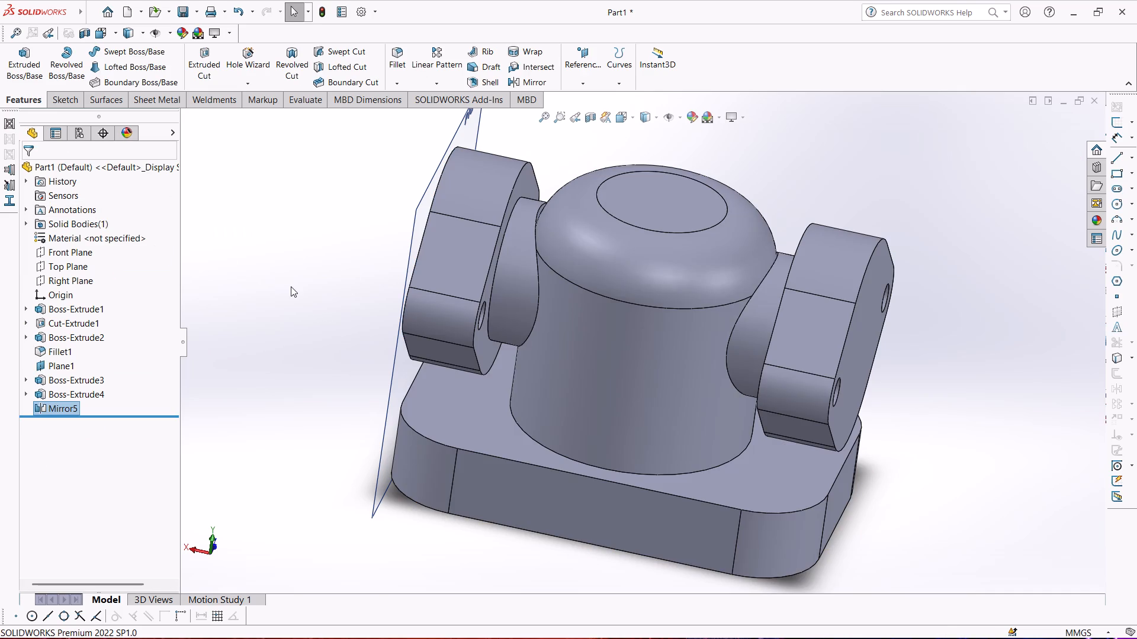
Examine both side flanges and their joints with the filleted boss from several angles.
middle_drag(291, 286, 283, 331)
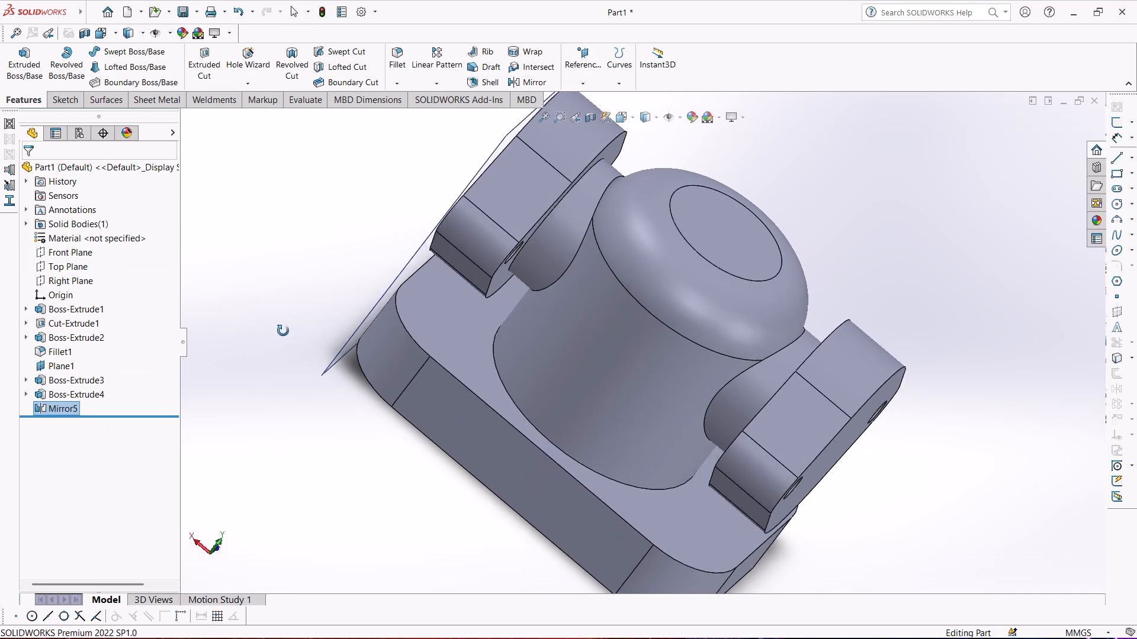
middle_drag(283, 331, 288, 356)
middle_drag(324, 335, 254, 273)
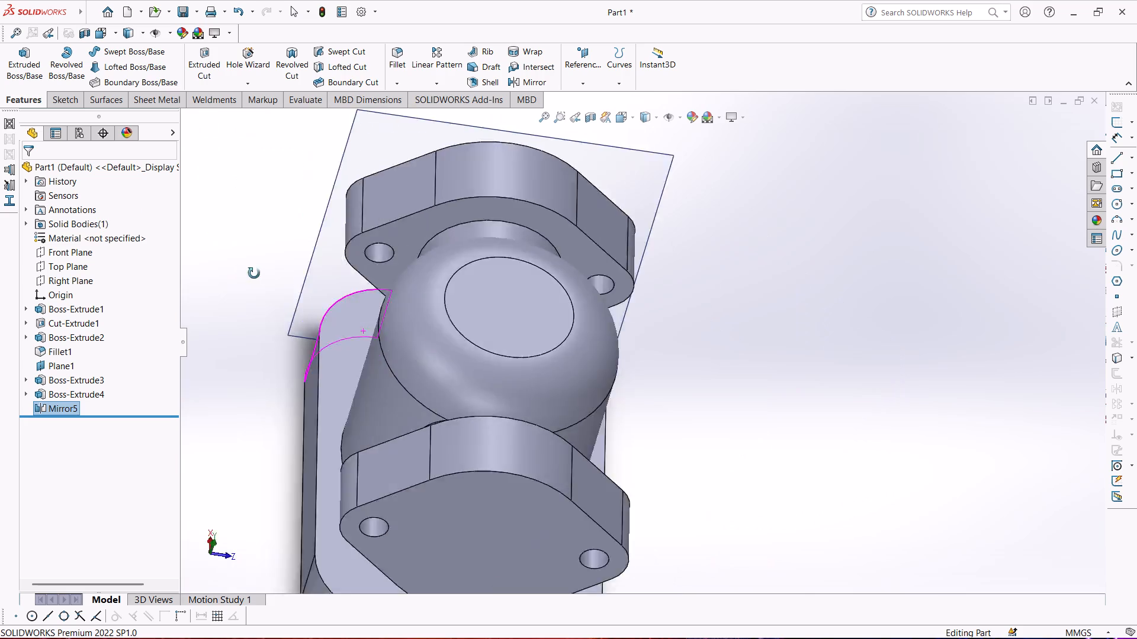
middle_drag(254, 273, 320, 292)
scroll(349, 291, up, 1)
scroll(608, 383, down, 3)
middle_drag(608, 377, 468, 234)
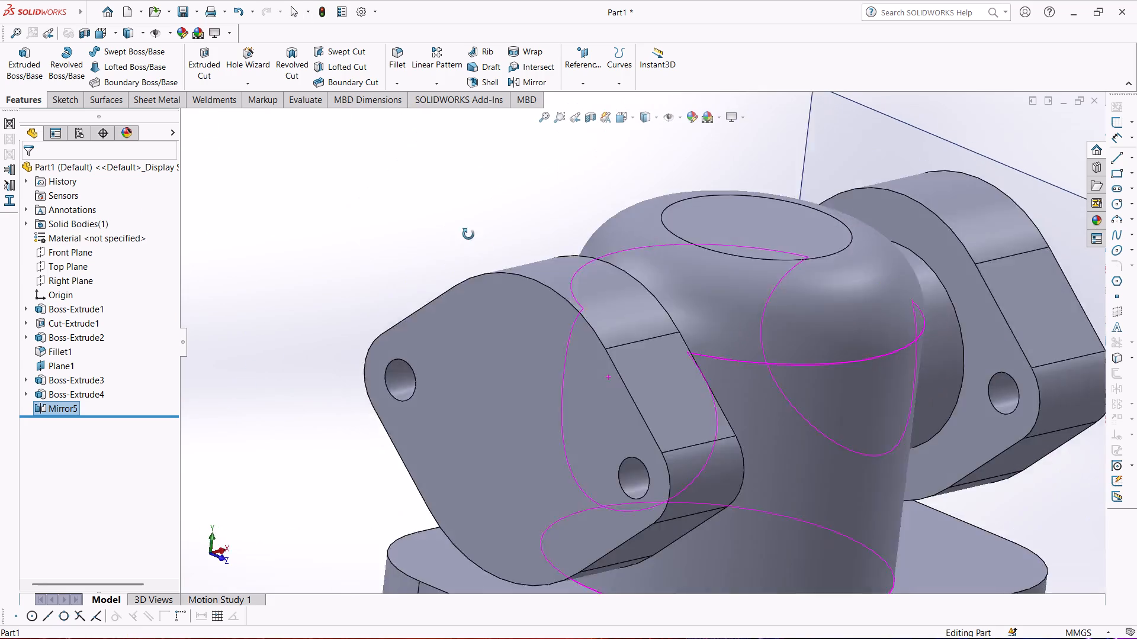
middle_drag(468, 234, 389, 268)
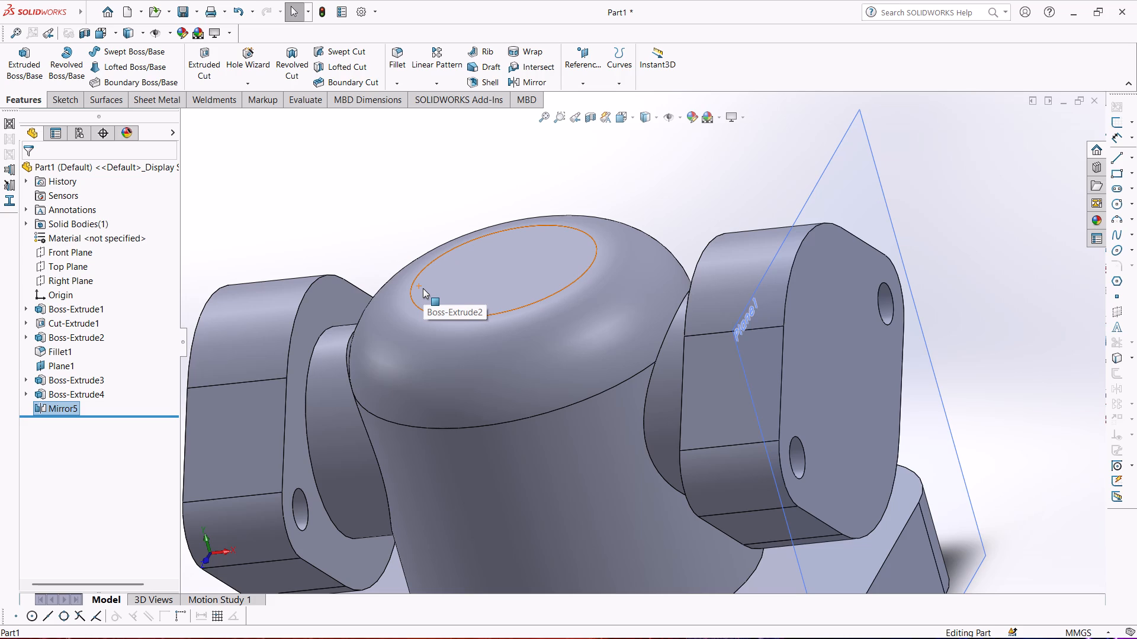
middle_drag(378, 354, 407, 322)
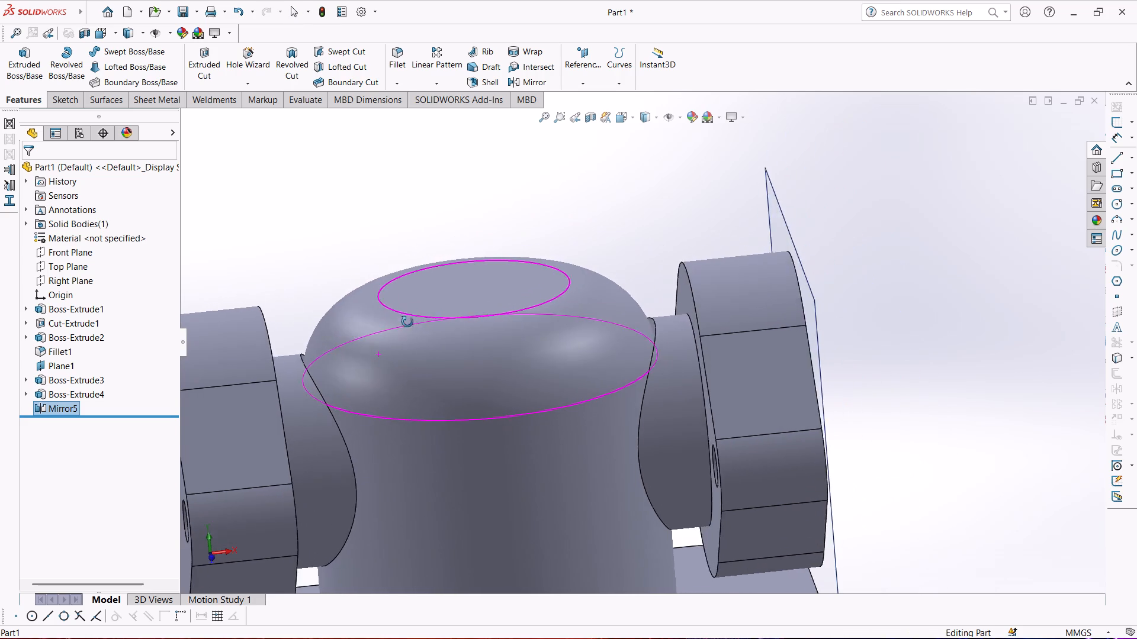
Fillet the two edges where the joining cylinders meet the central boss with a 3 mm radius.
middle_drag(407, 322, 370, 332)
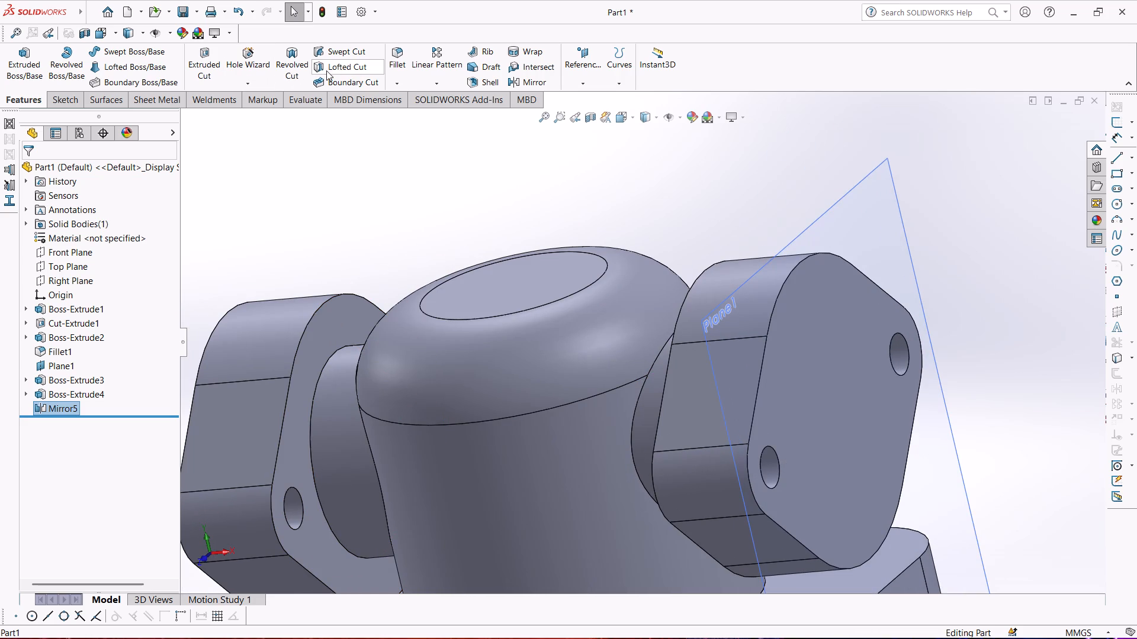
click(396, 62)
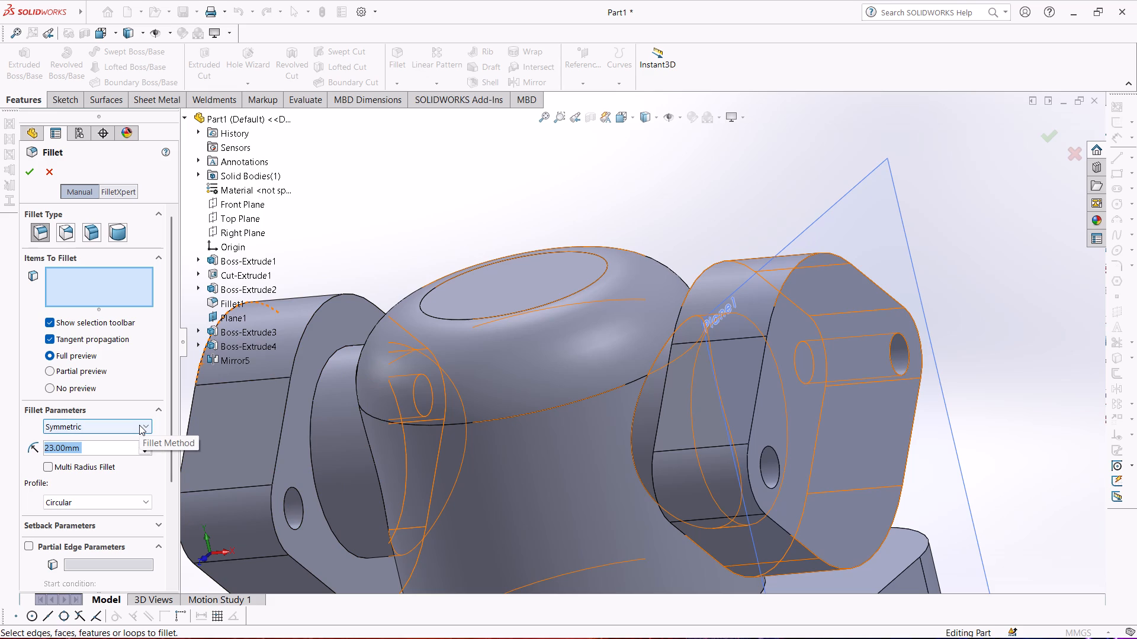
key(3)
key(Return)
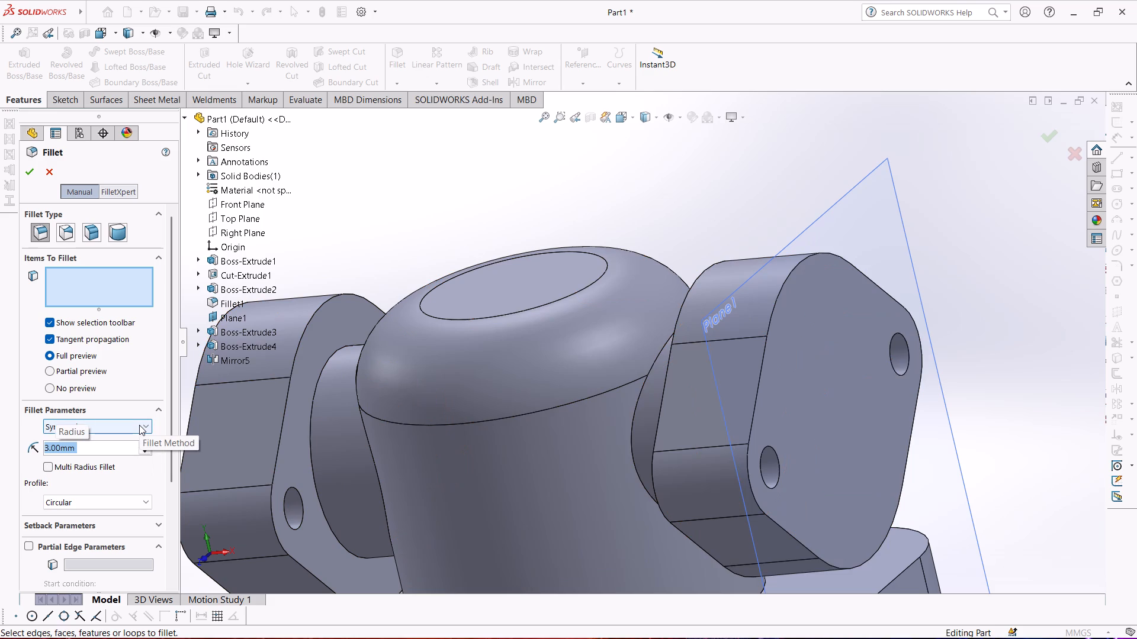
middle_drag(297, 450, 309, 426)
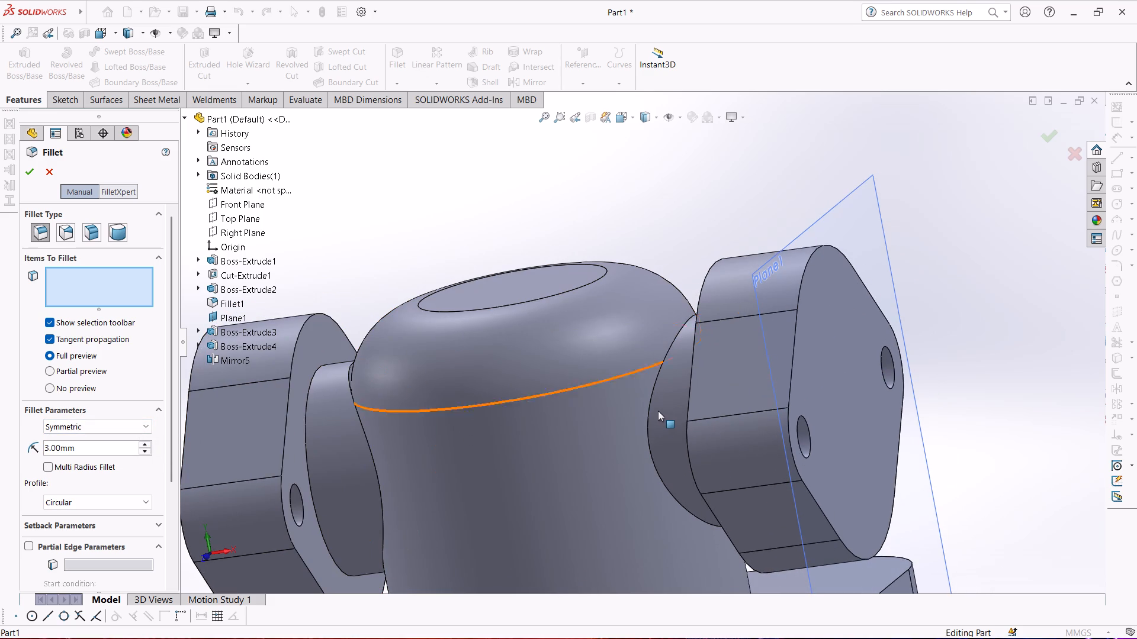
click(653, 401)
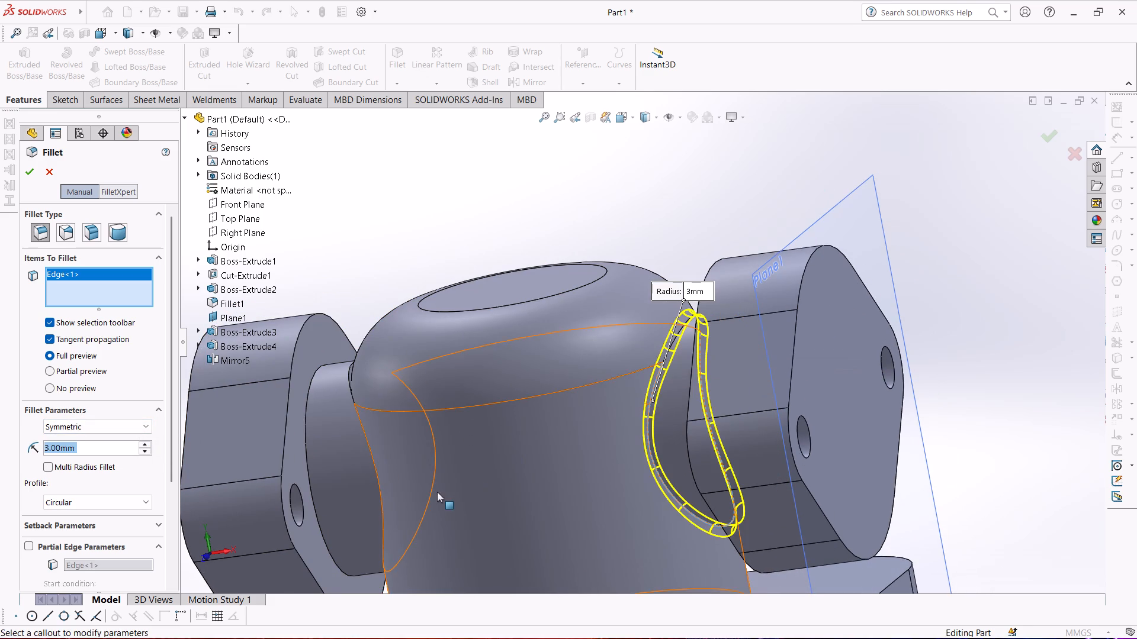
middle_drag(433, 492, 512, 458)
scroll(399, 449, down, 3)
scroll(383, 450, up, 3)
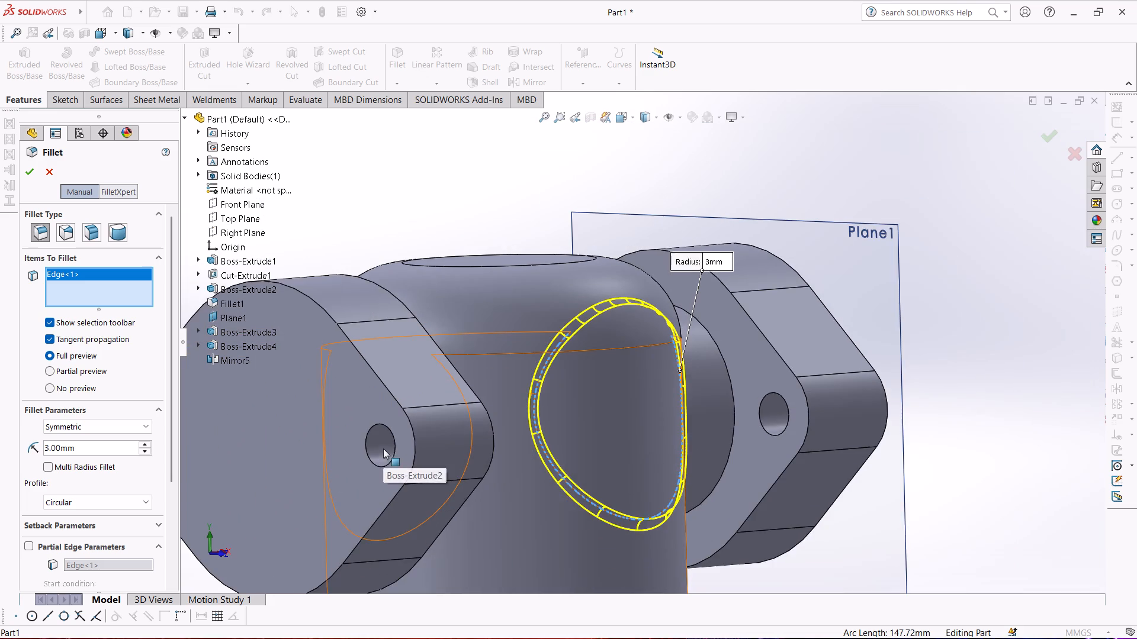
middle_drag(459, 404, 407, 451)
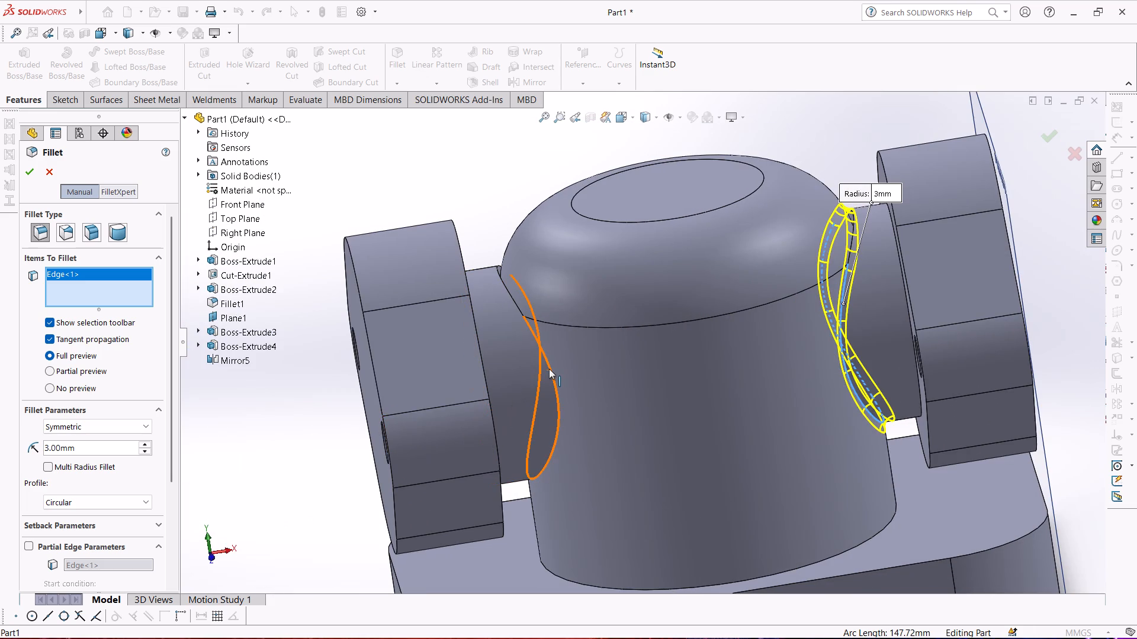
click(549, 369)
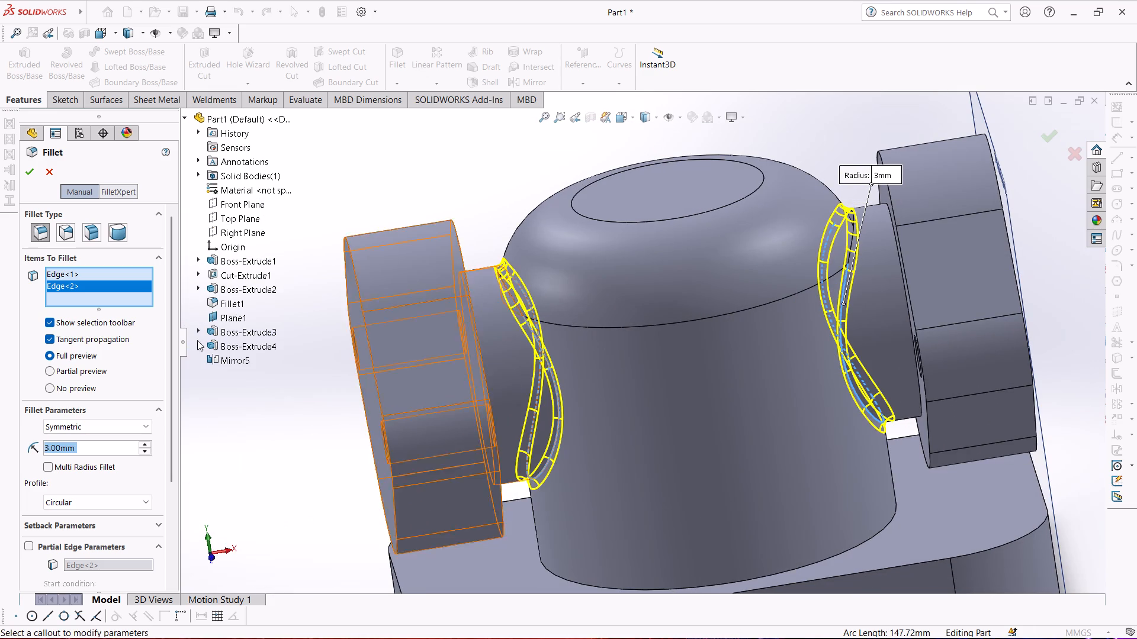
click(26, 164)
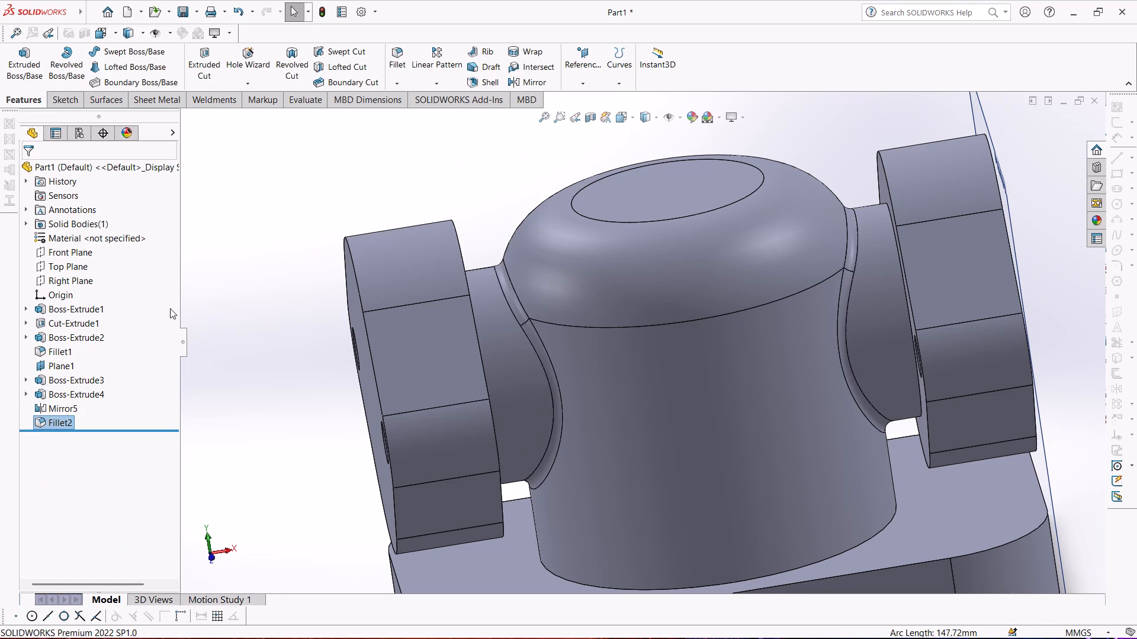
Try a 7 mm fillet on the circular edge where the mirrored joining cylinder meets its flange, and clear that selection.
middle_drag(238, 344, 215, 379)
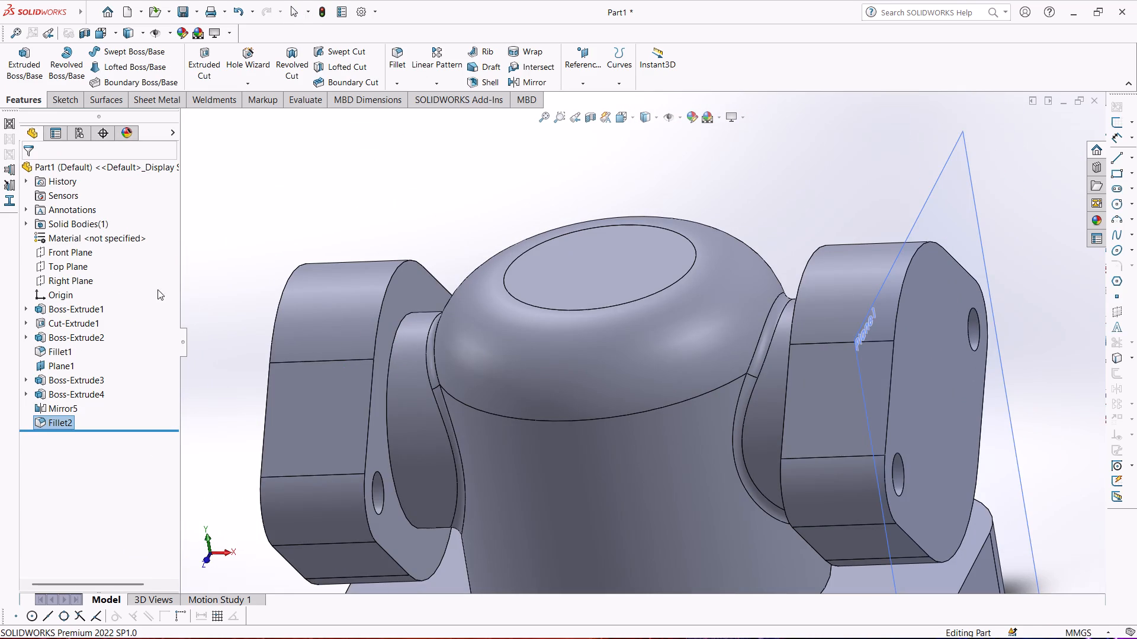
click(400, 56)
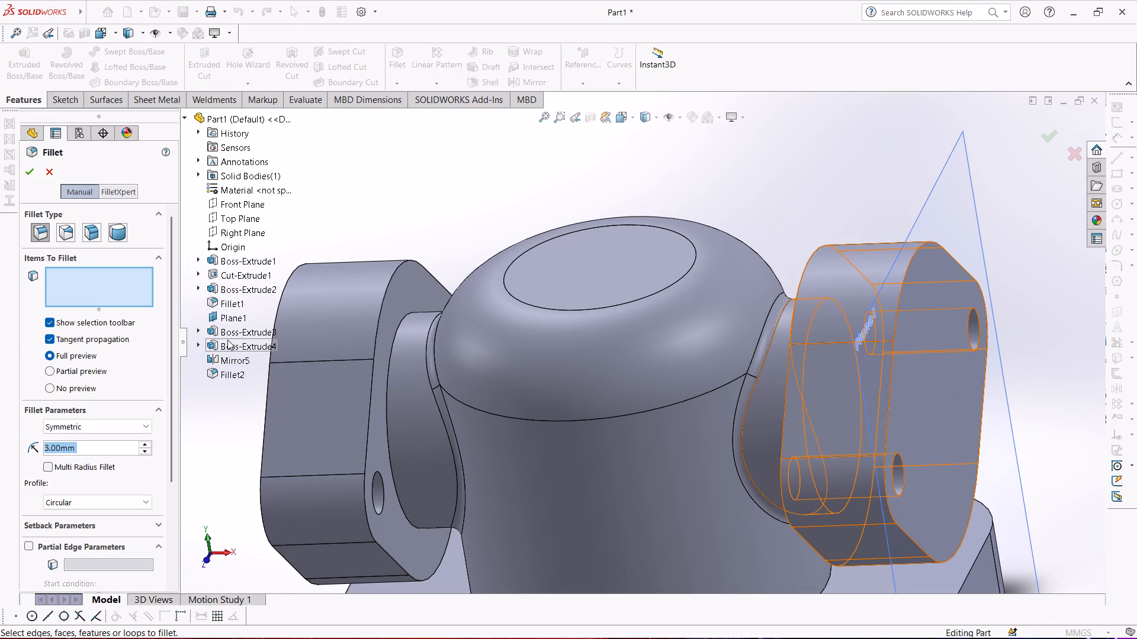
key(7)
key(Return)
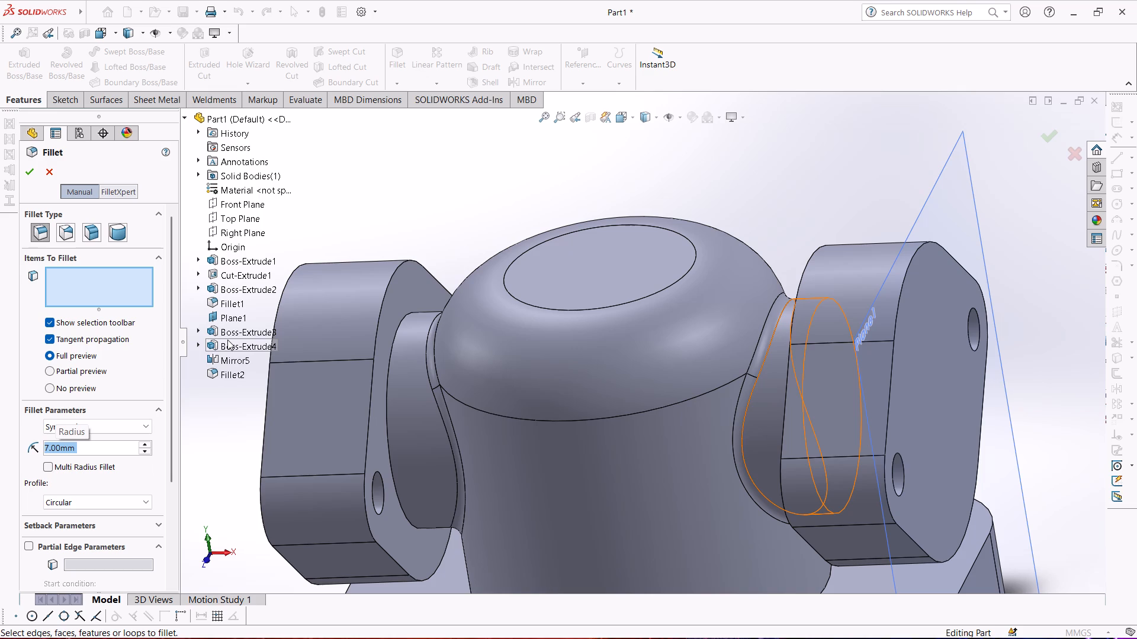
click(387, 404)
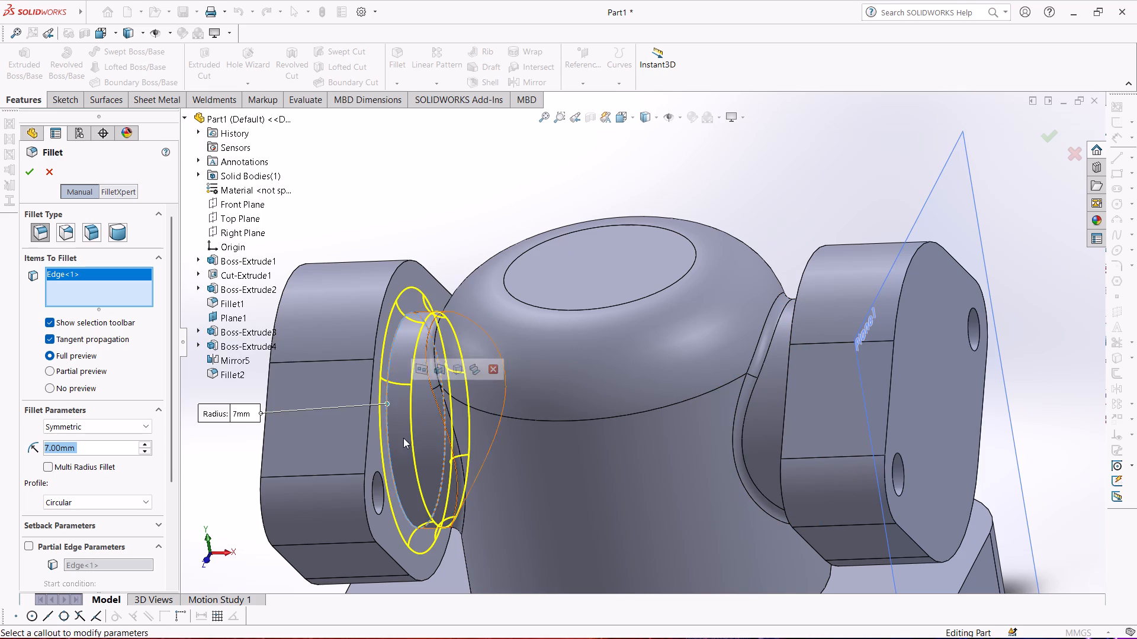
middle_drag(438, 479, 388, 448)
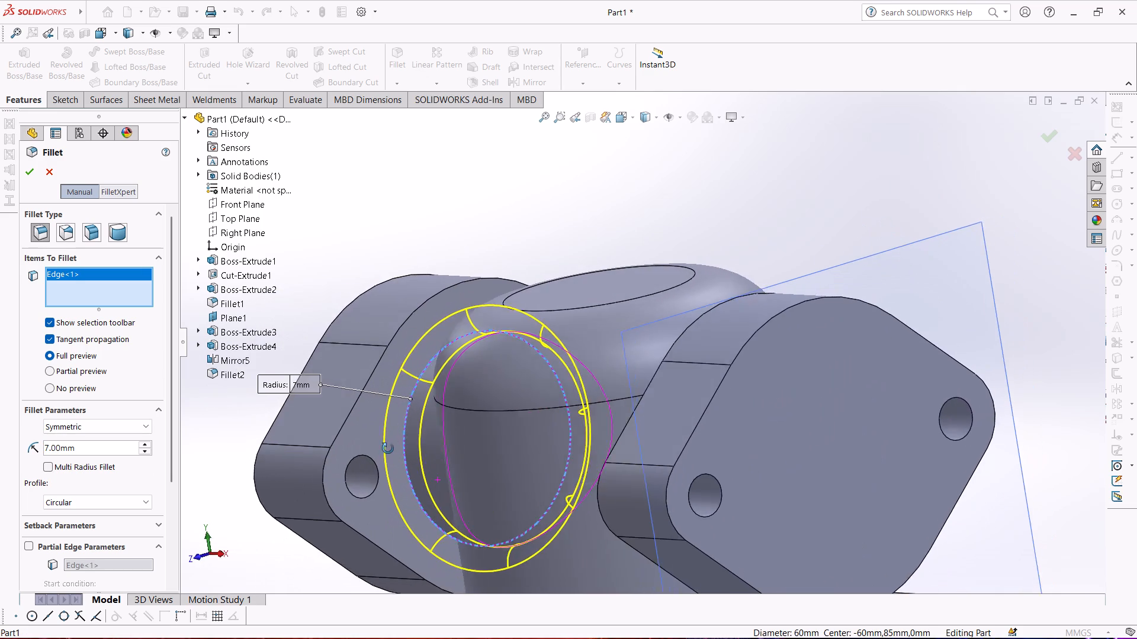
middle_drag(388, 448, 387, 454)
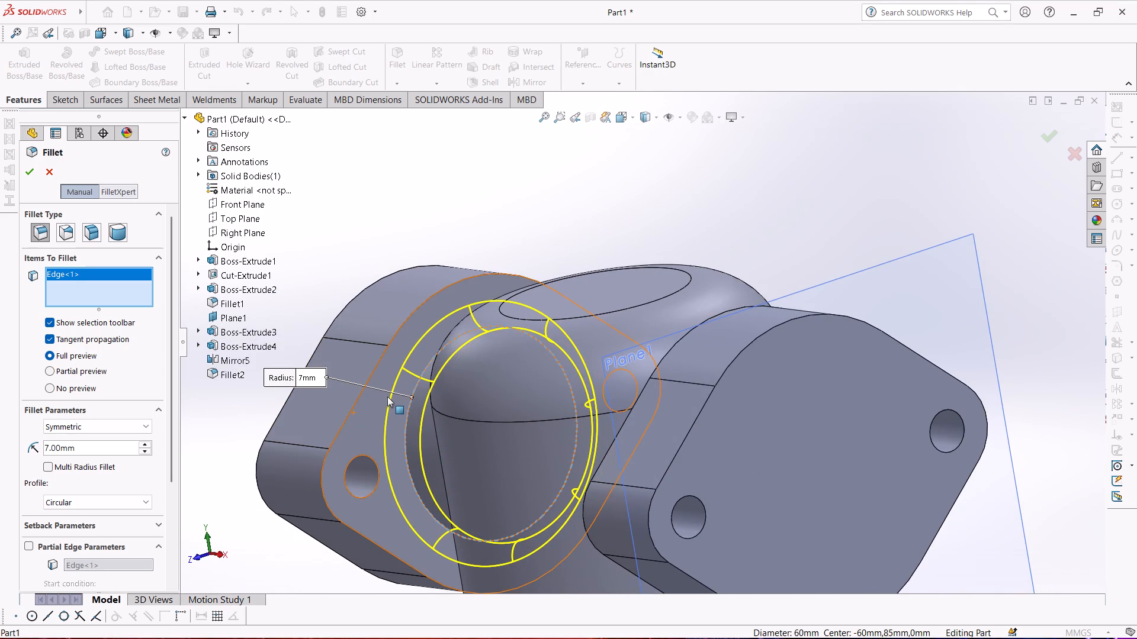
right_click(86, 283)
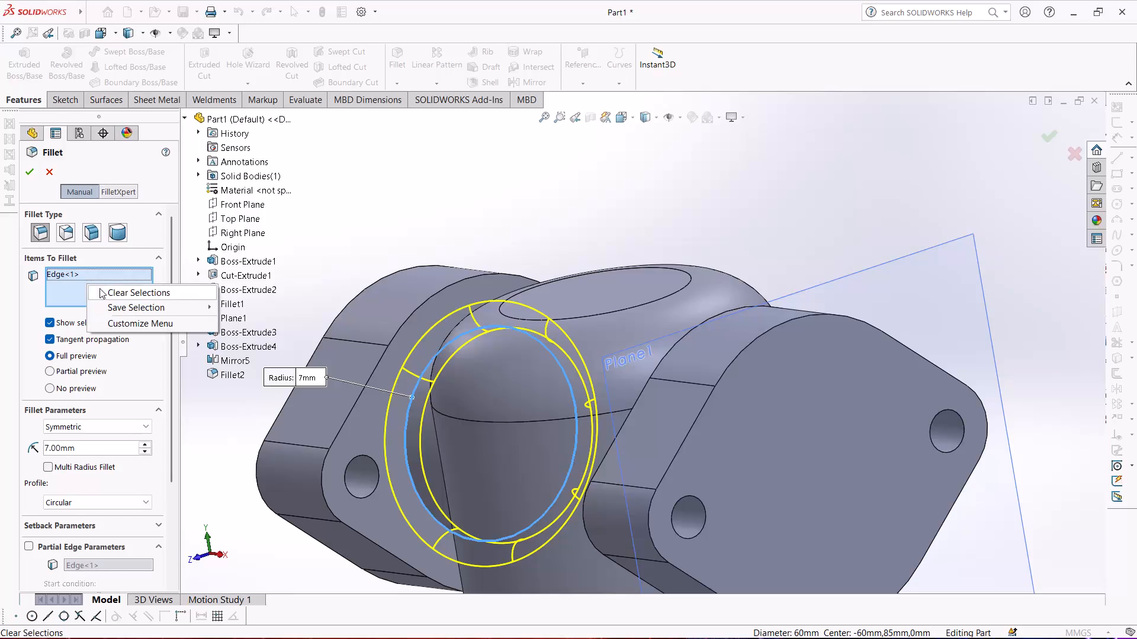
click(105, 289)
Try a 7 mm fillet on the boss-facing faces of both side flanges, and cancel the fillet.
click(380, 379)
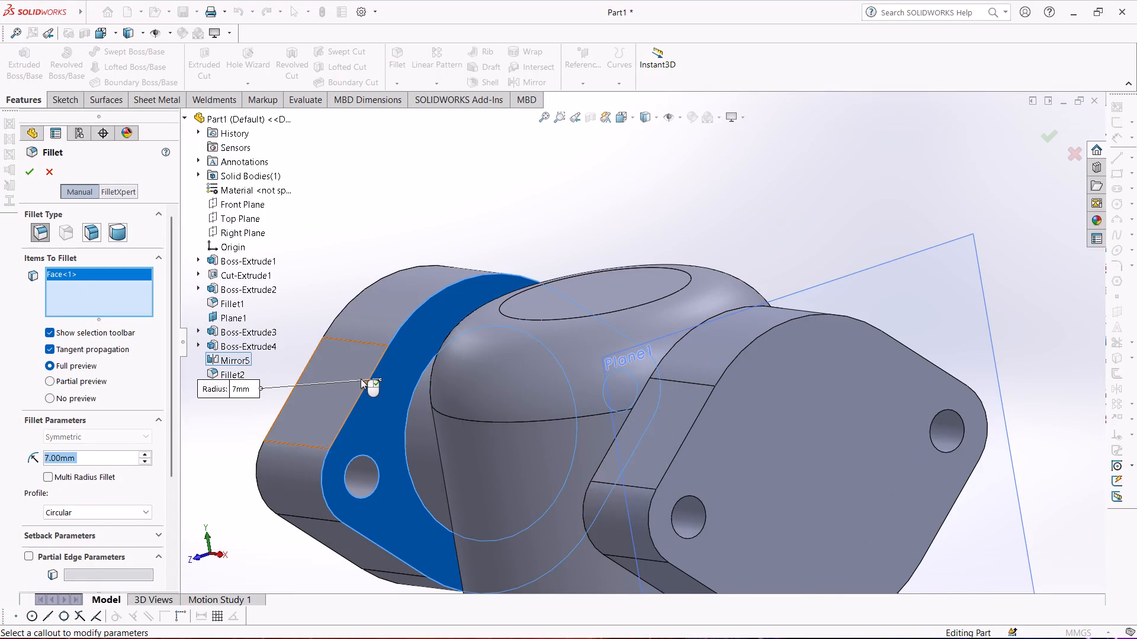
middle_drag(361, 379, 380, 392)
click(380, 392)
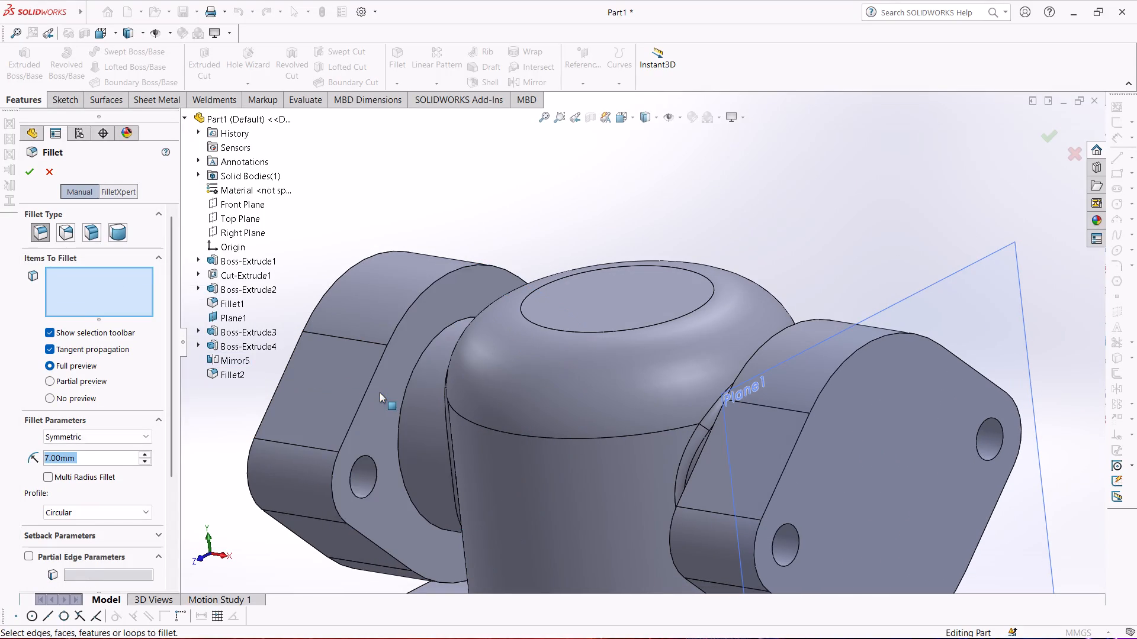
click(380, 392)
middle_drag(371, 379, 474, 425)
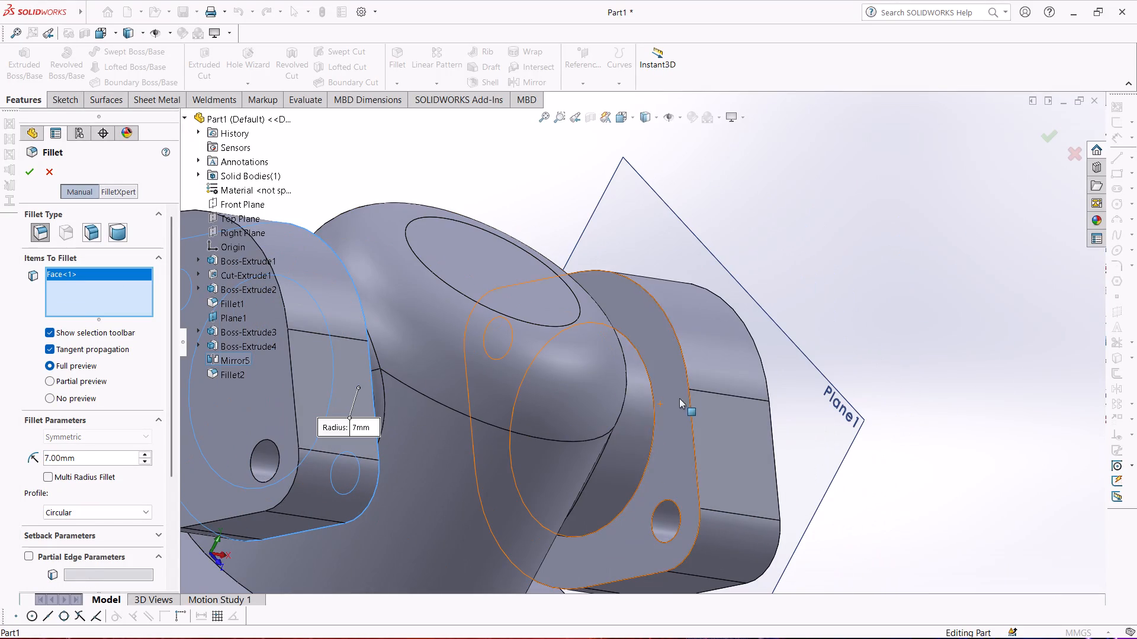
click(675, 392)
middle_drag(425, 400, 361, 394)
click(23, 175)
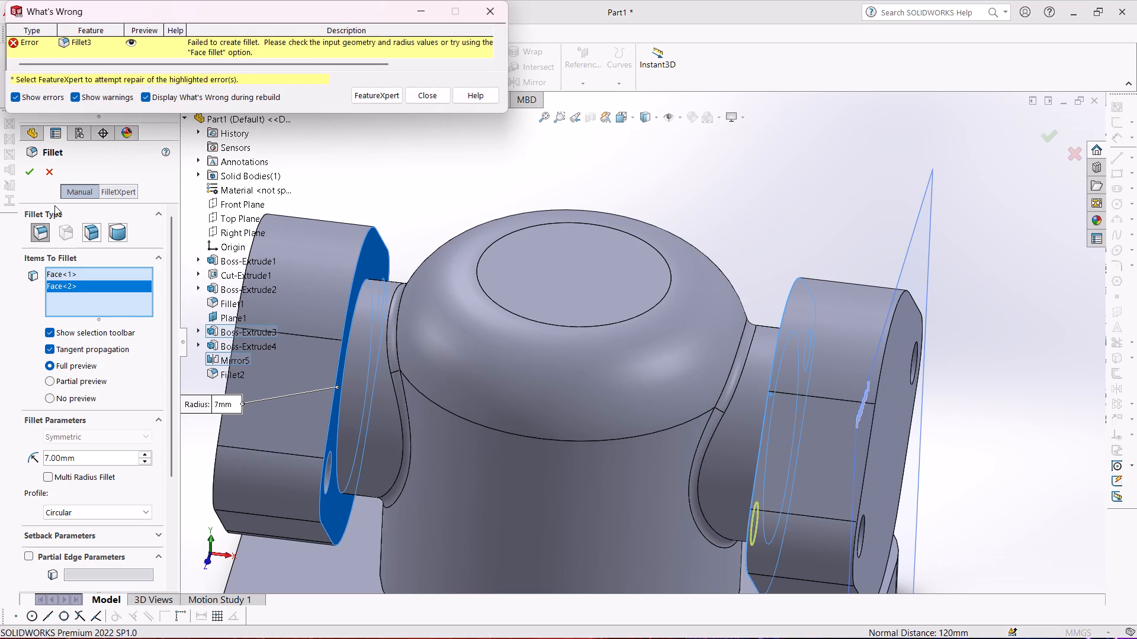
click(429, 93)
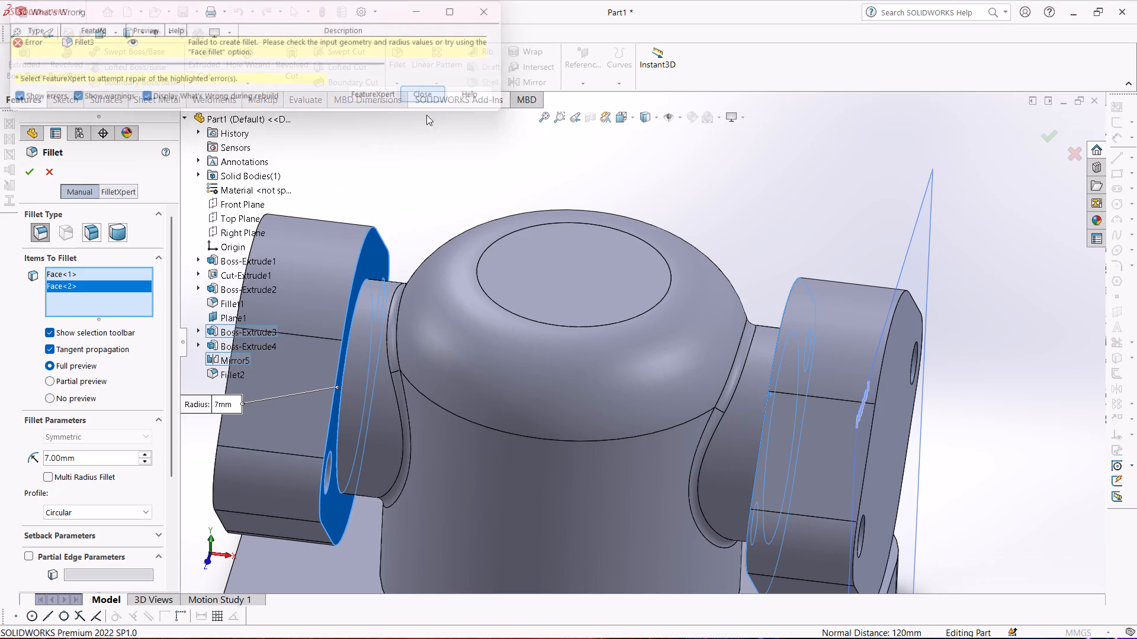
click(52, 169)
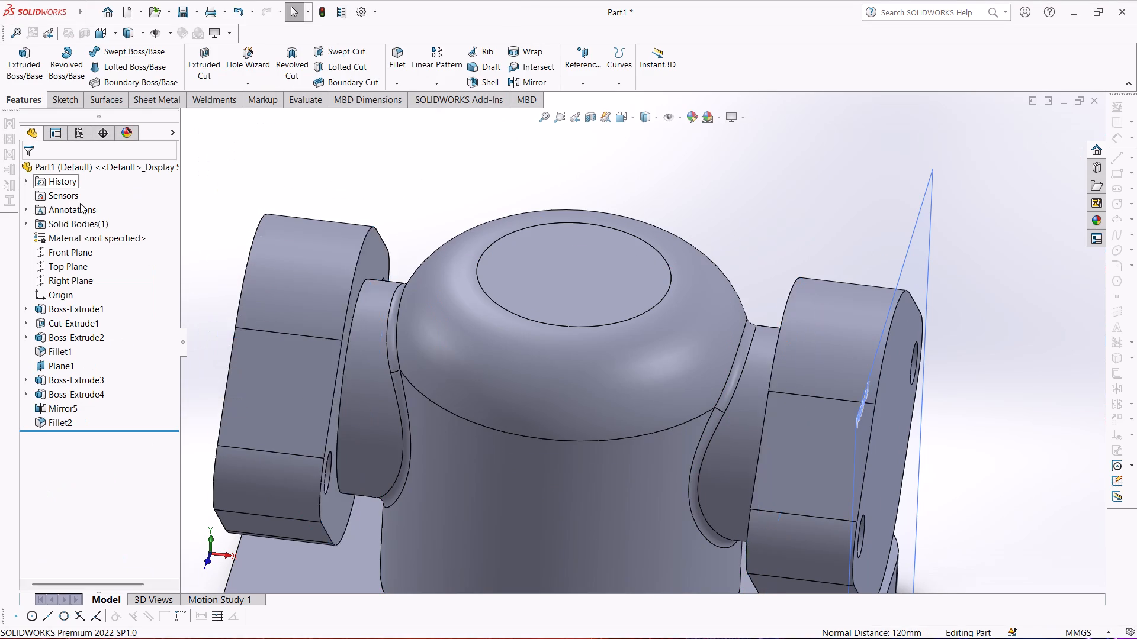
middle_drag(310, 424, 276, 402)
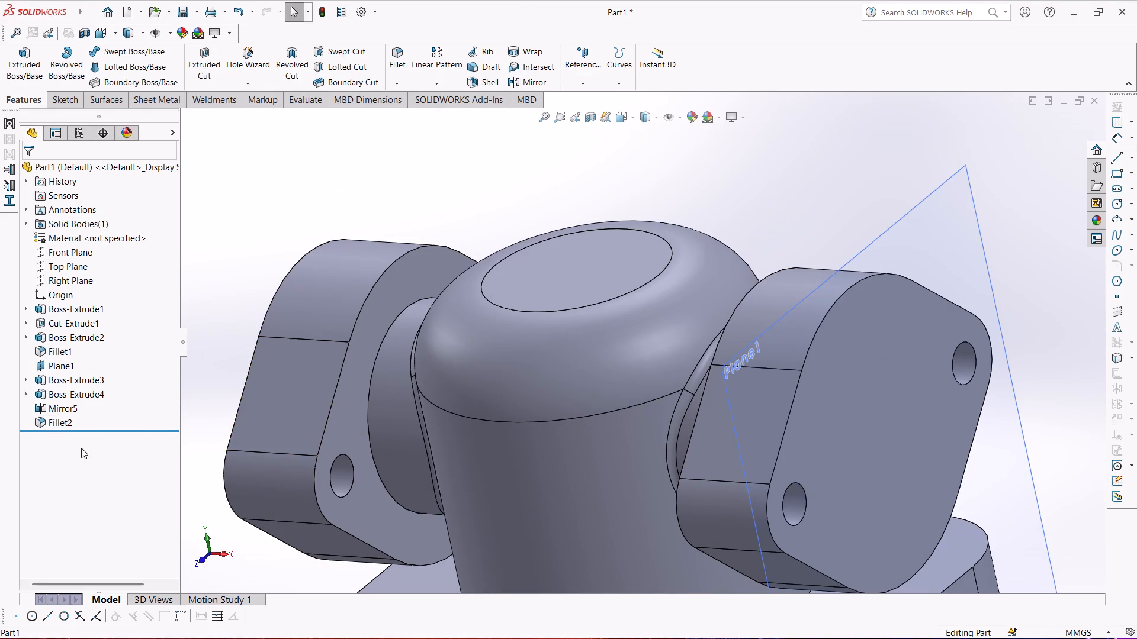
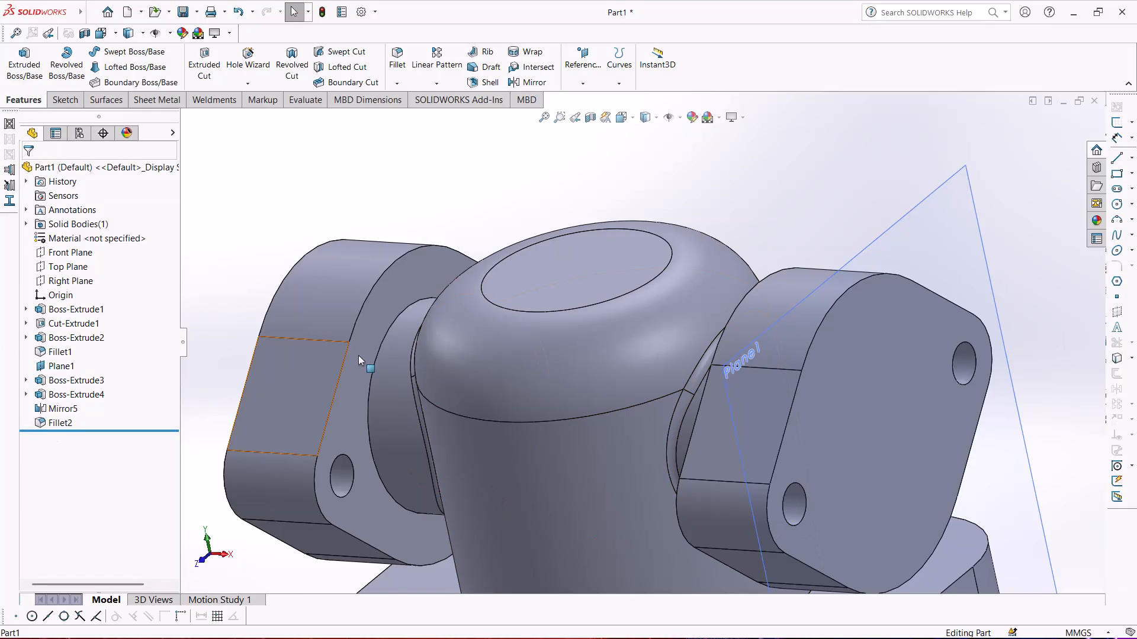
Hide the reference plane Plane1 at the side flange.
middle_drag(546, 398, 519, 399)
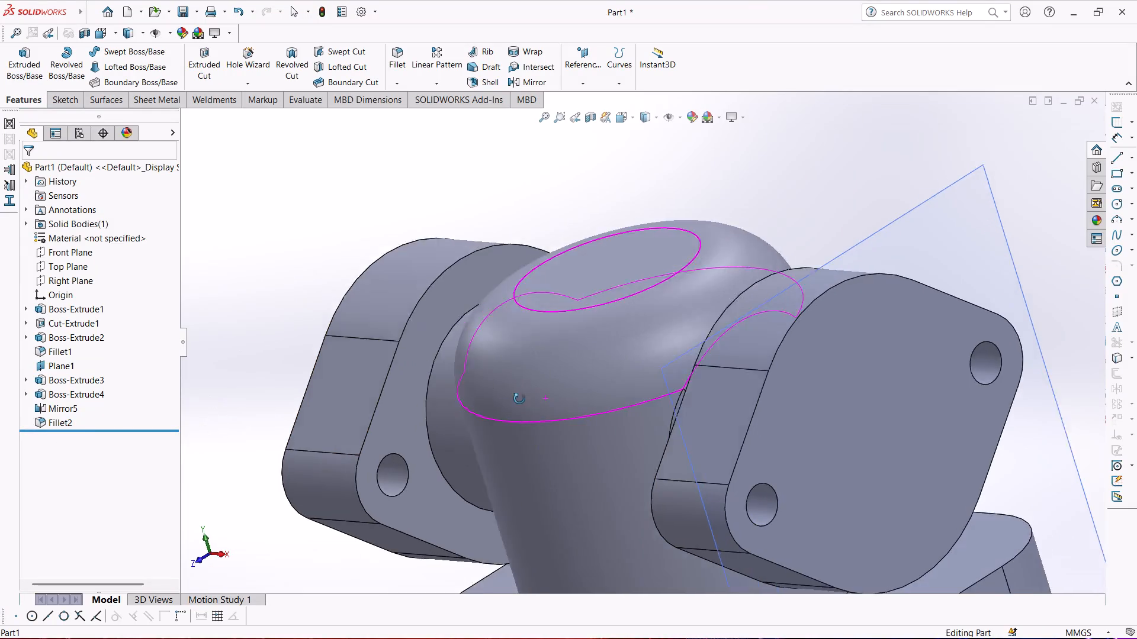
middle_drag(519, 399, 568, 372)
scroll(635, 425, up, 2)
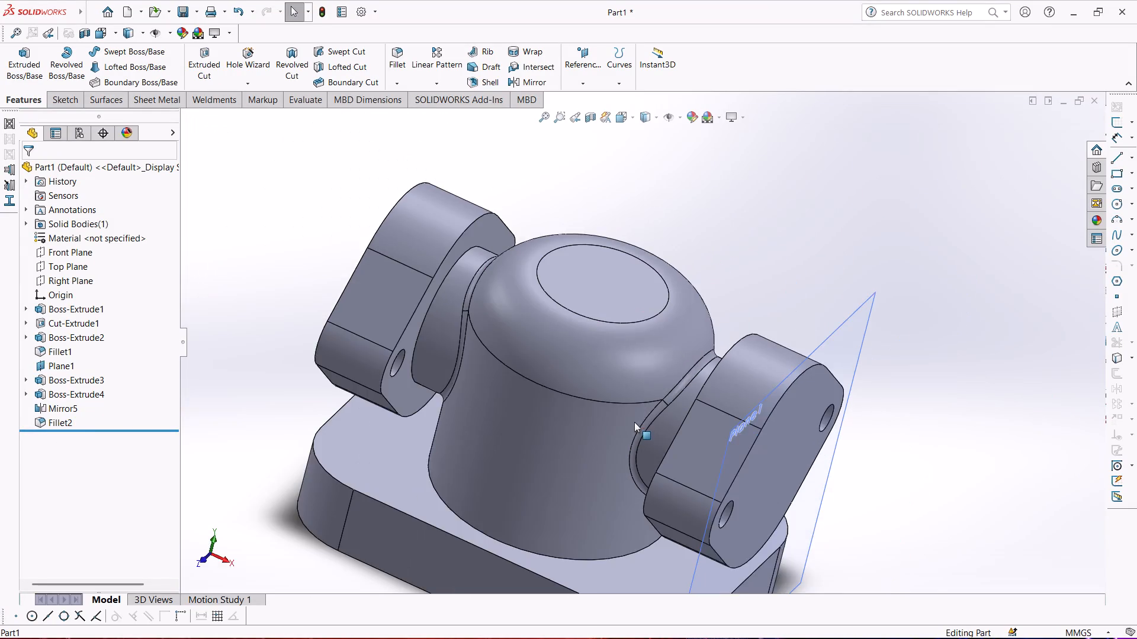
middle_drag(634, 422, 559, 370)
click(861, 337)
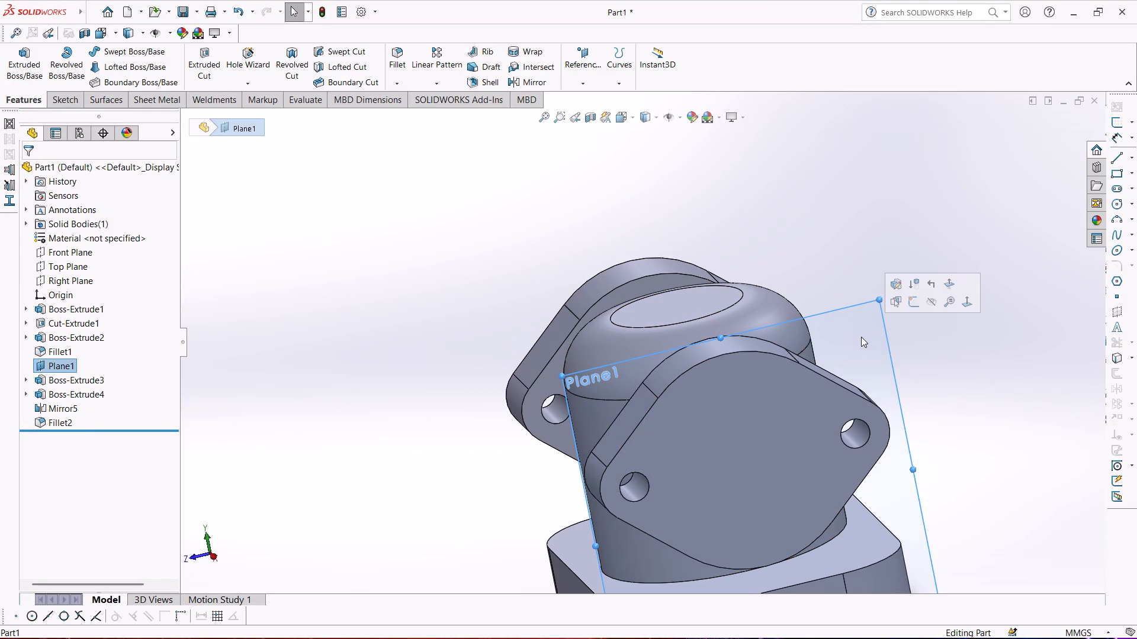
right_click(861, 337)
click(907, 319)
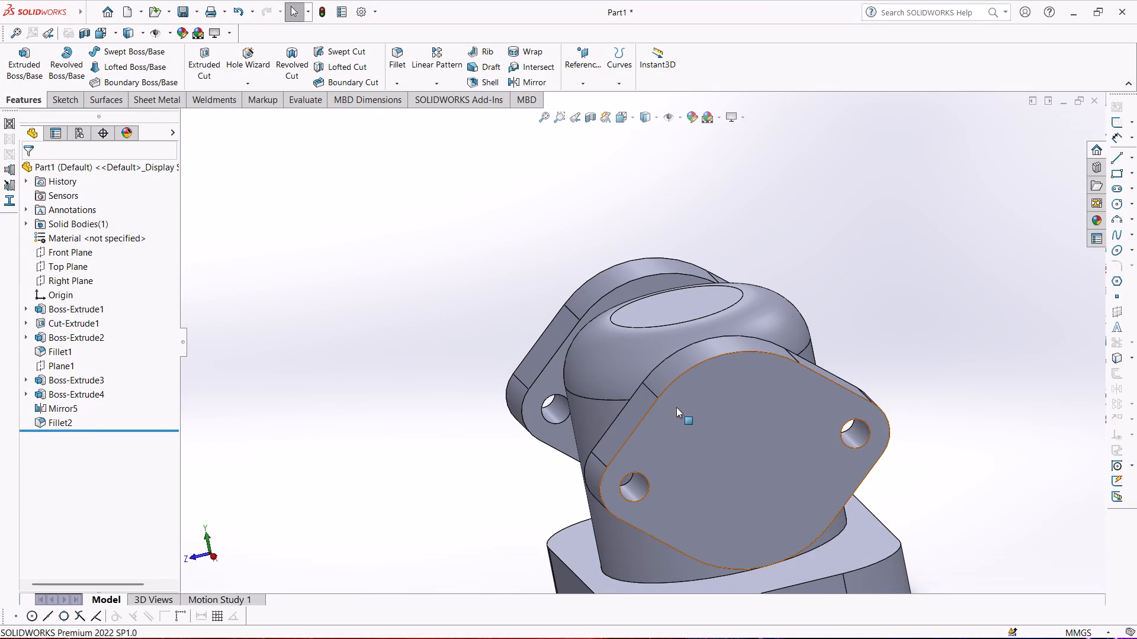
Fillet the boss-facing outline edges of both side flanges and the circular edges where their joining cylinders meet them with a 7 mm radius.
middle_drag(689, 405, 758, 383)
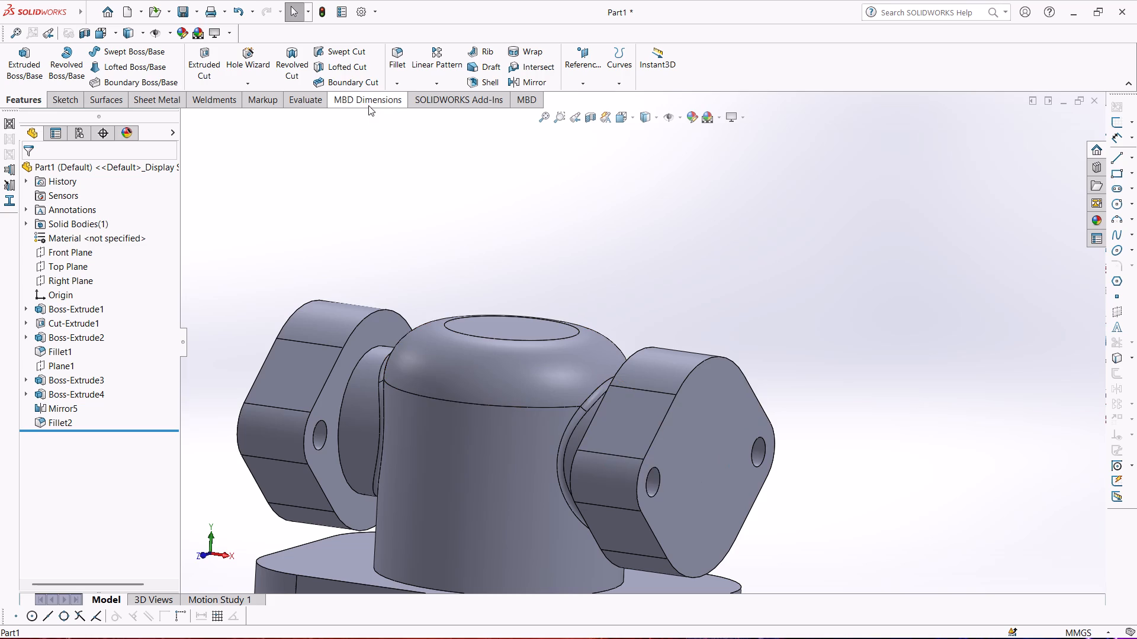
click(402, 69)
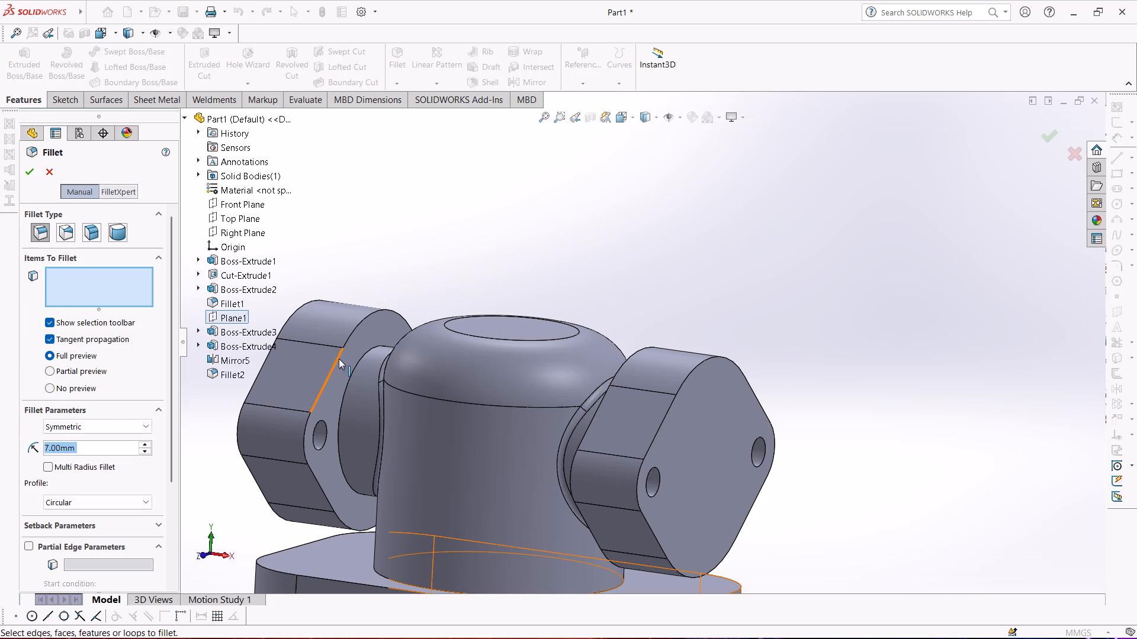
click(352, 334)
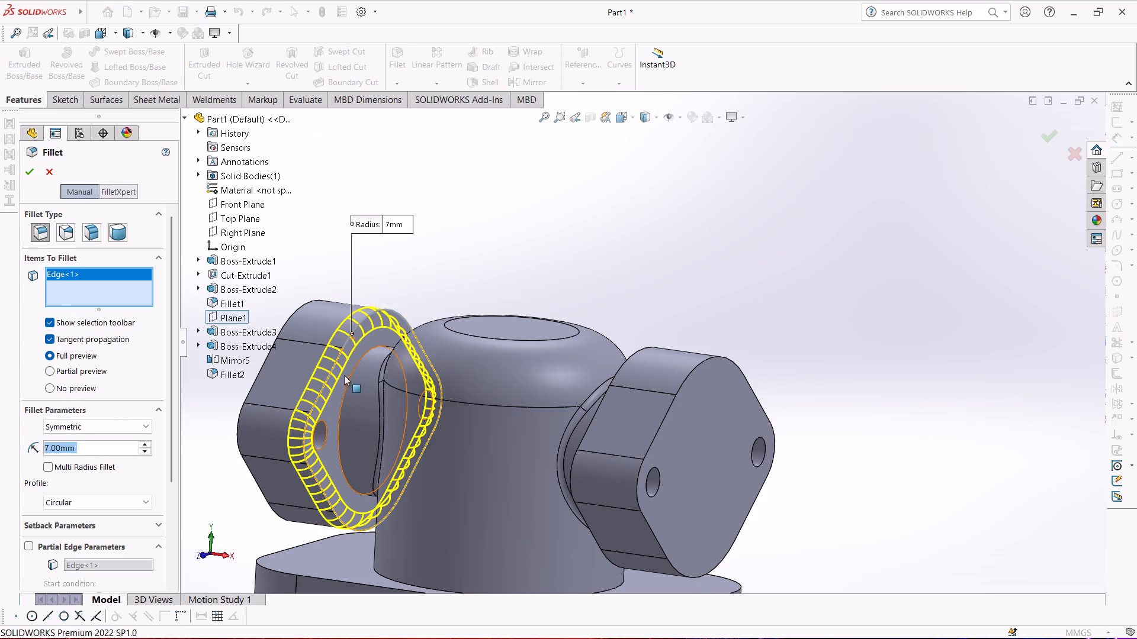
middle_drag(344, 377, 341, 362)
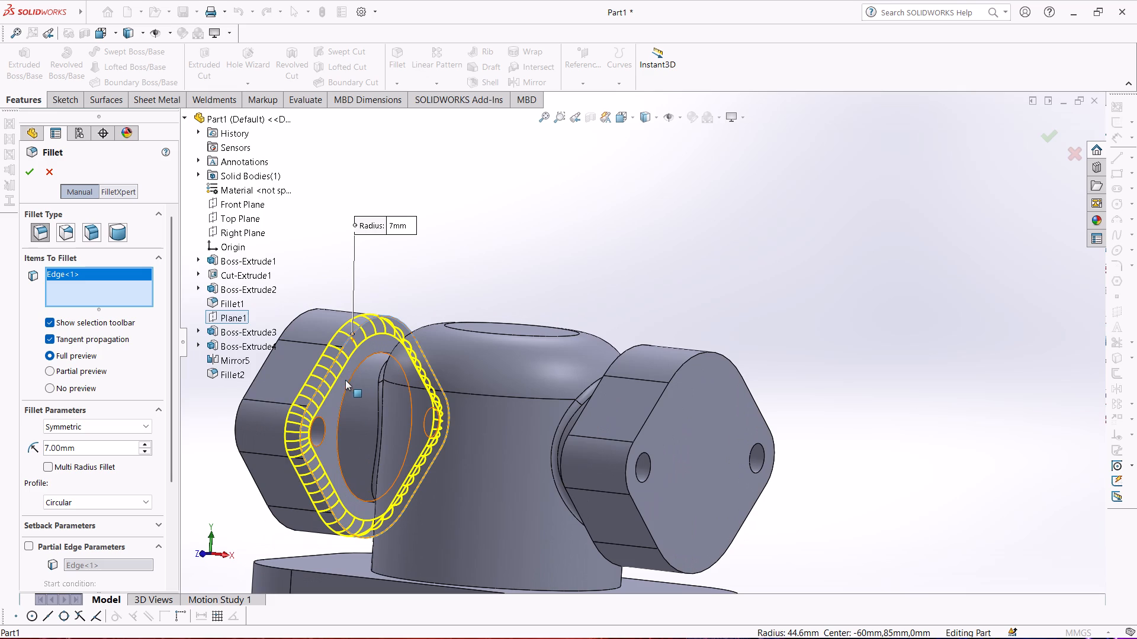
click(347, 382)
middle_drag(351, 391, 367, 395)
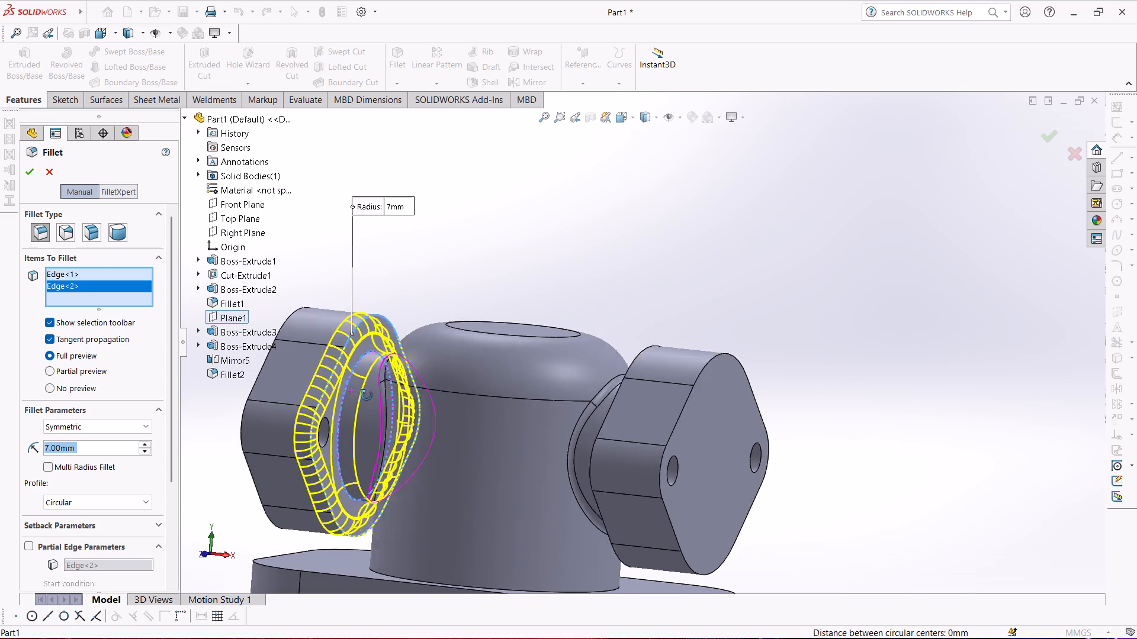
middle_drag(367, 395, 455, 414)
click(541, 396)
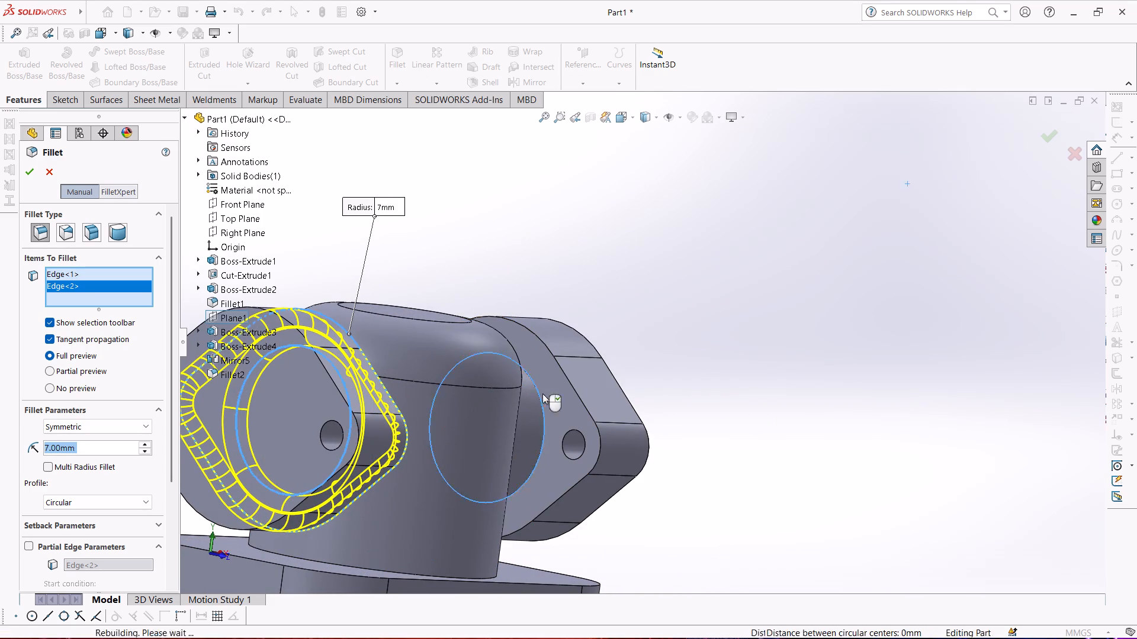
click(567, 377)
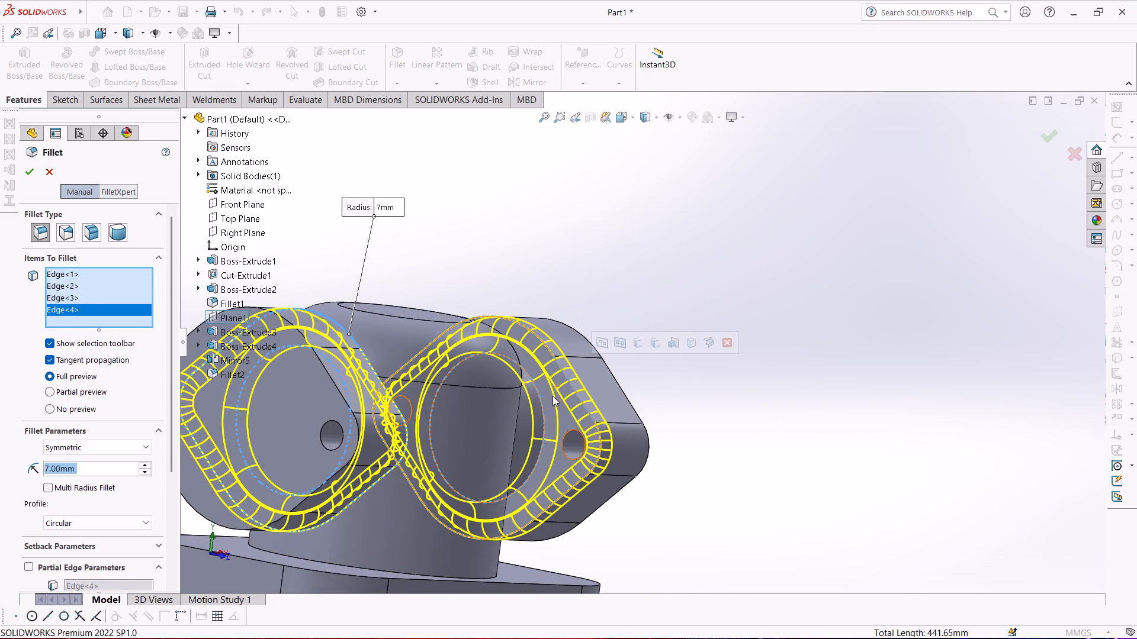
middle_drag(513, 410, 444, 433)
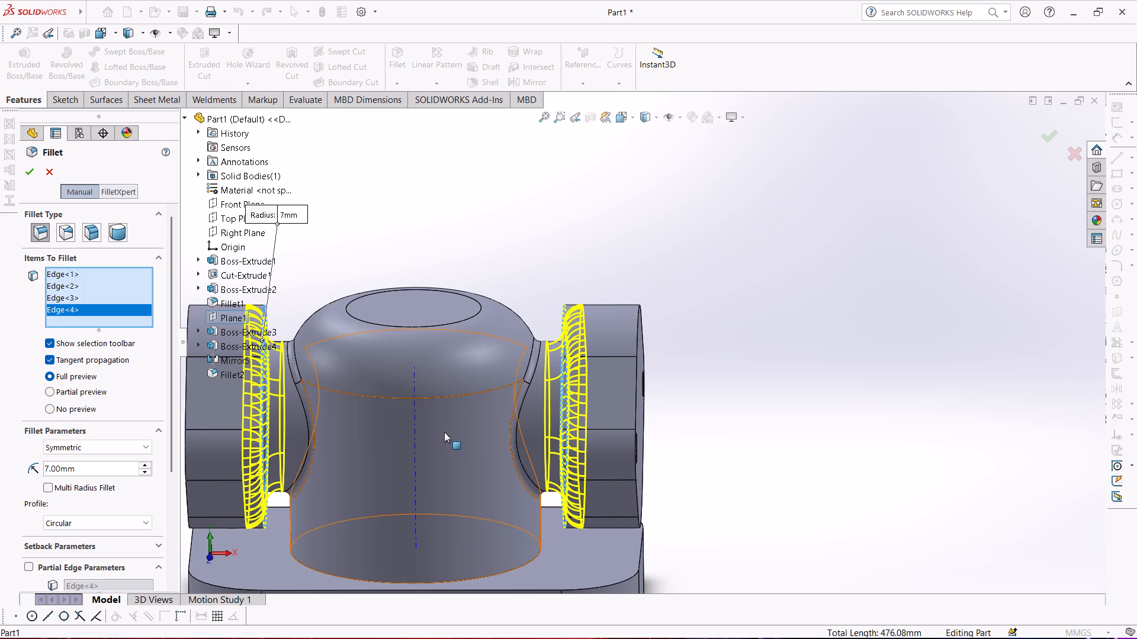
click(26, 167)
Examine the filleted side flanges, their joints with the boss and the base from several angles.
scroll(391, 330, up, 2)
middle_drag(391, 330, 289, 286)
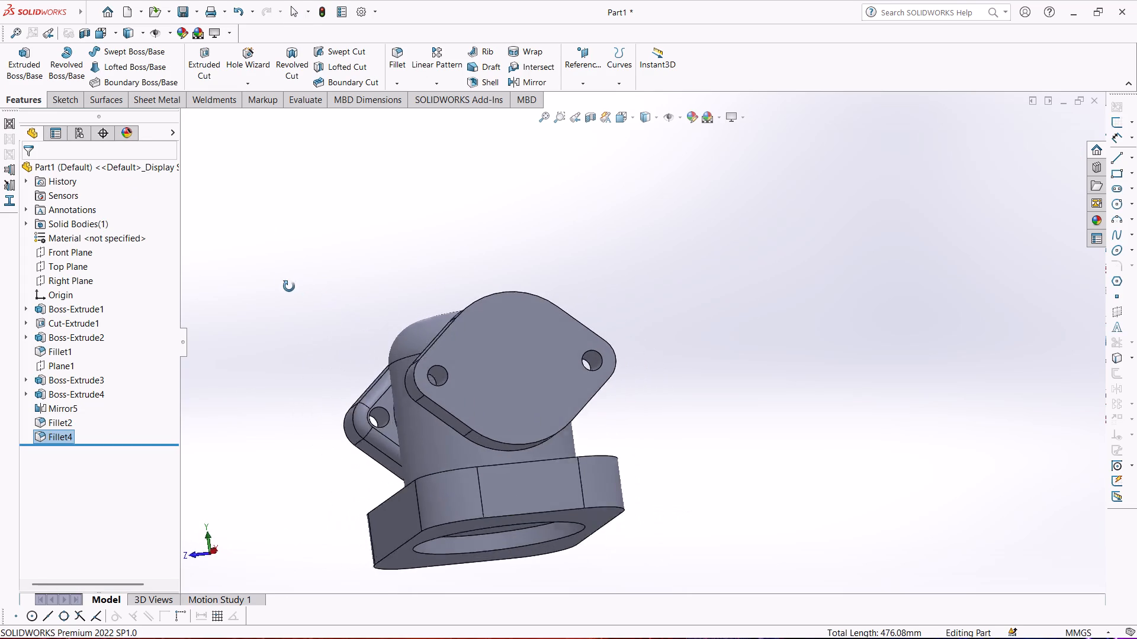
middle_drag(289, 286, 460, 238)
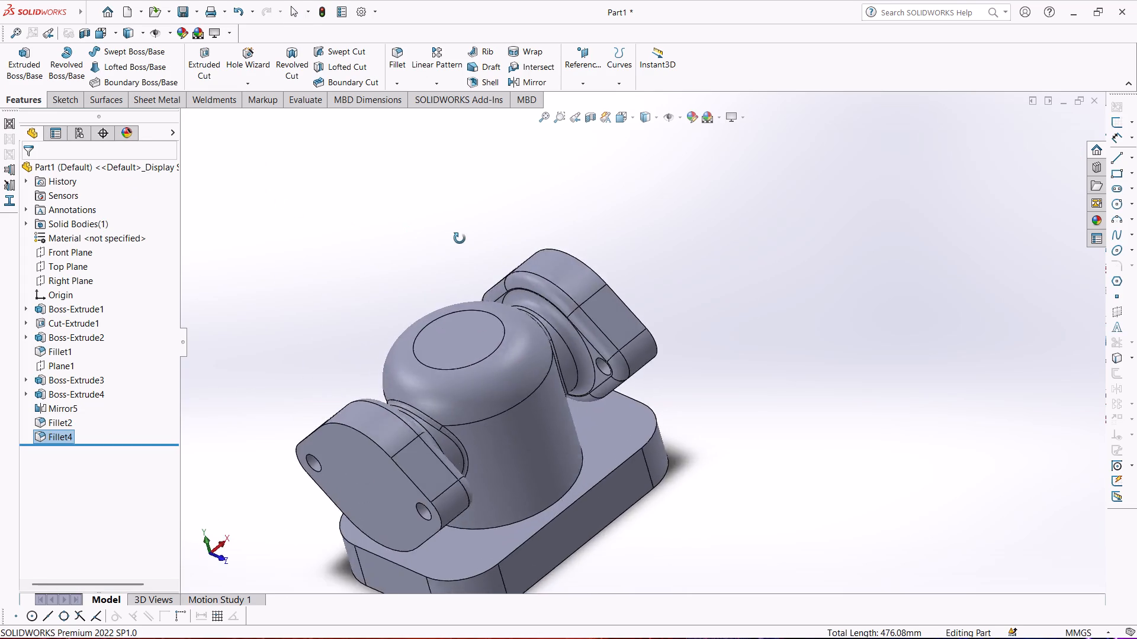
middle_drag(460, 238, 562, 404)
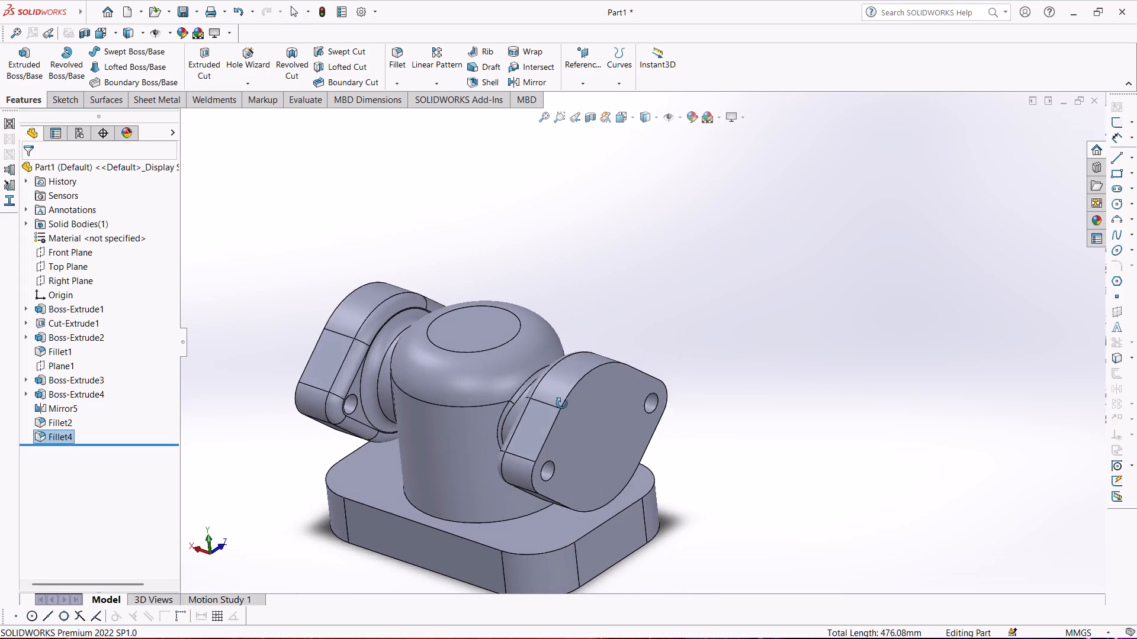
middle_drag(562, 404, 640, 405)
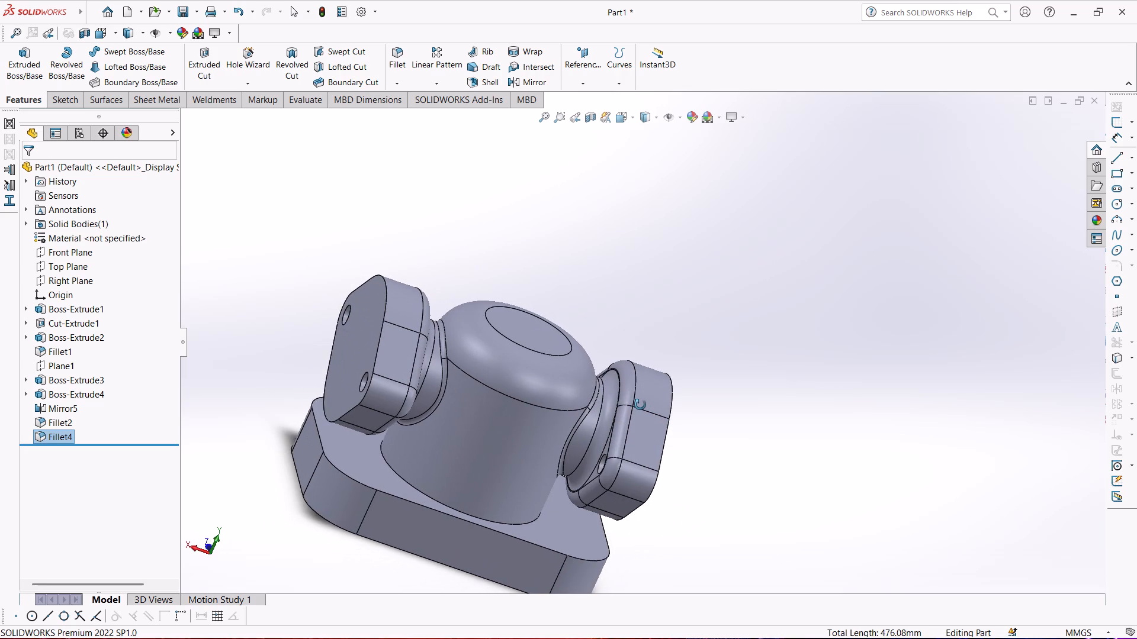
middle_drag(640, 405, 643, 383)
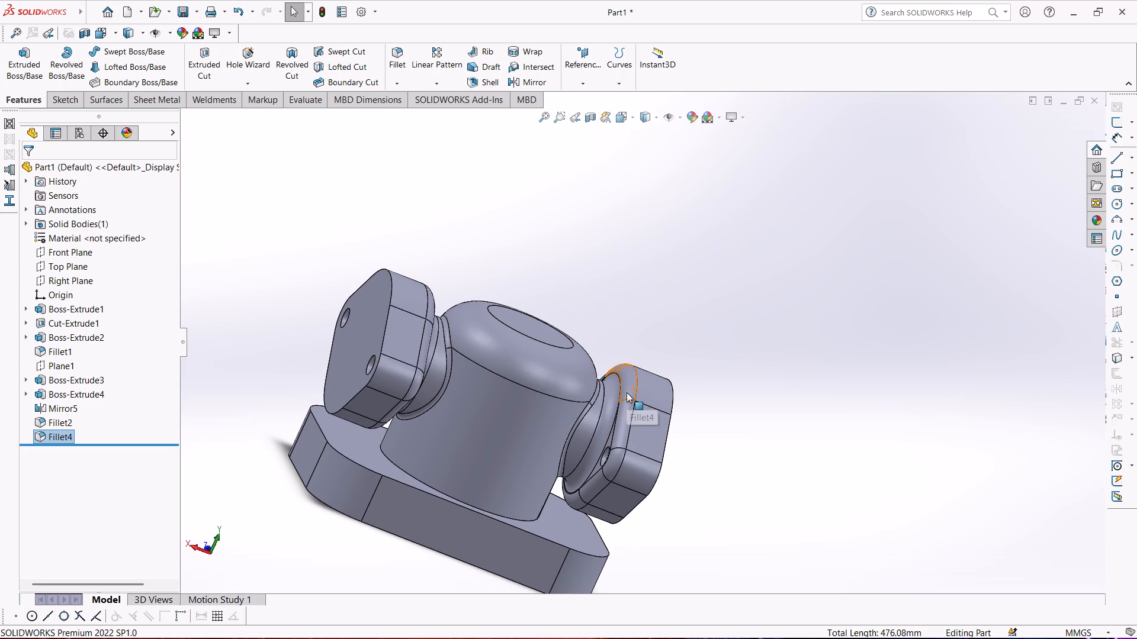
scroll(627, 392, down, 1)
scroll(627, 392, up, 2)
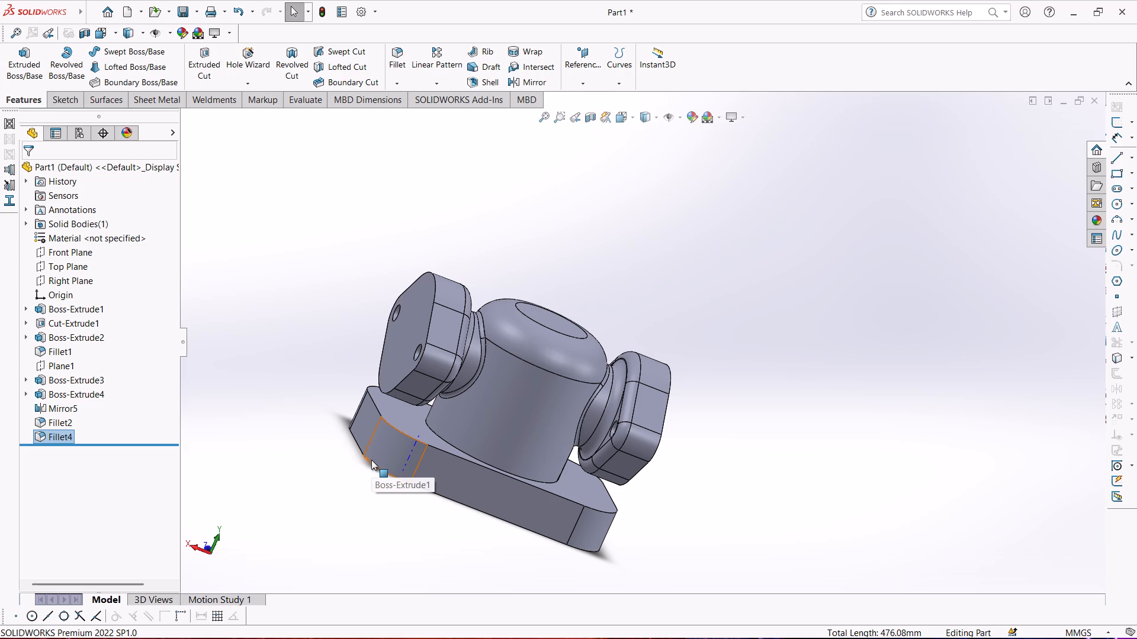
middle_drag(421, 422, 402, 335)
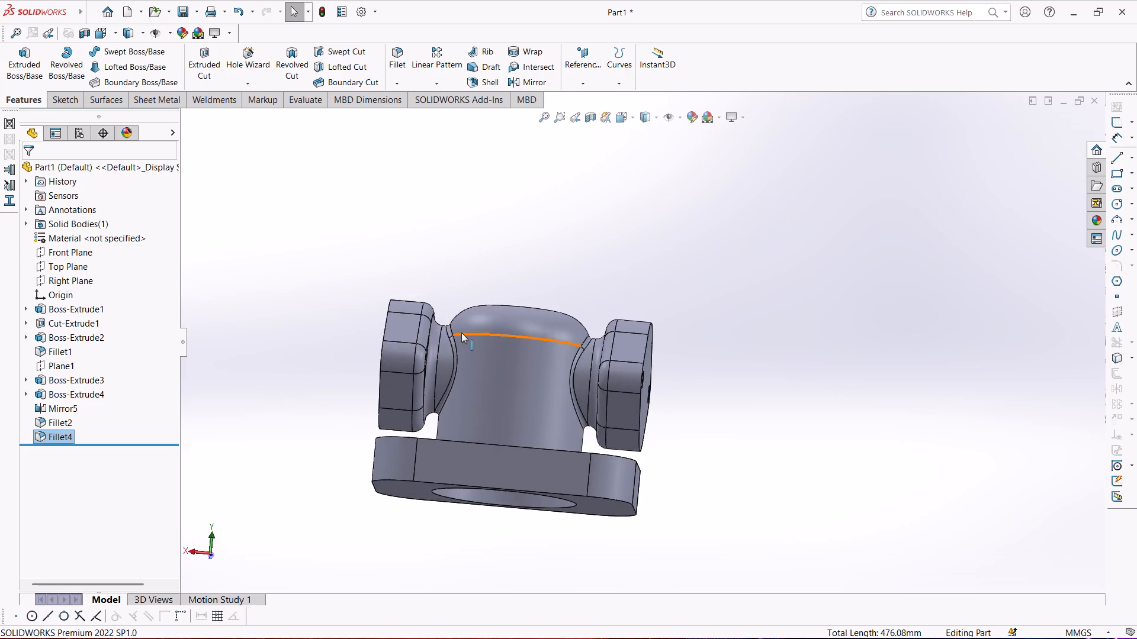
scroll(461, 333, down, 3)
middle_drag(477, 349, 439, 435)
scroll(501, 407, up, 3)
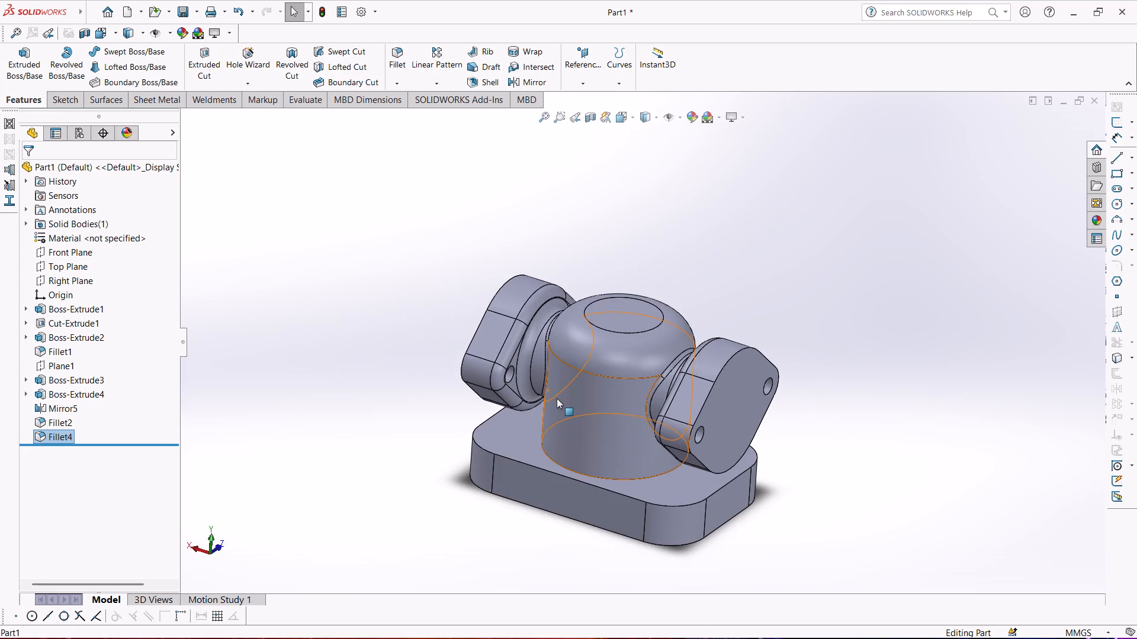
Examine closely the clearance between the flange holes and the filleted boss-facing rims of the side flanges.
middle_drag(557, 398, 261, 492)
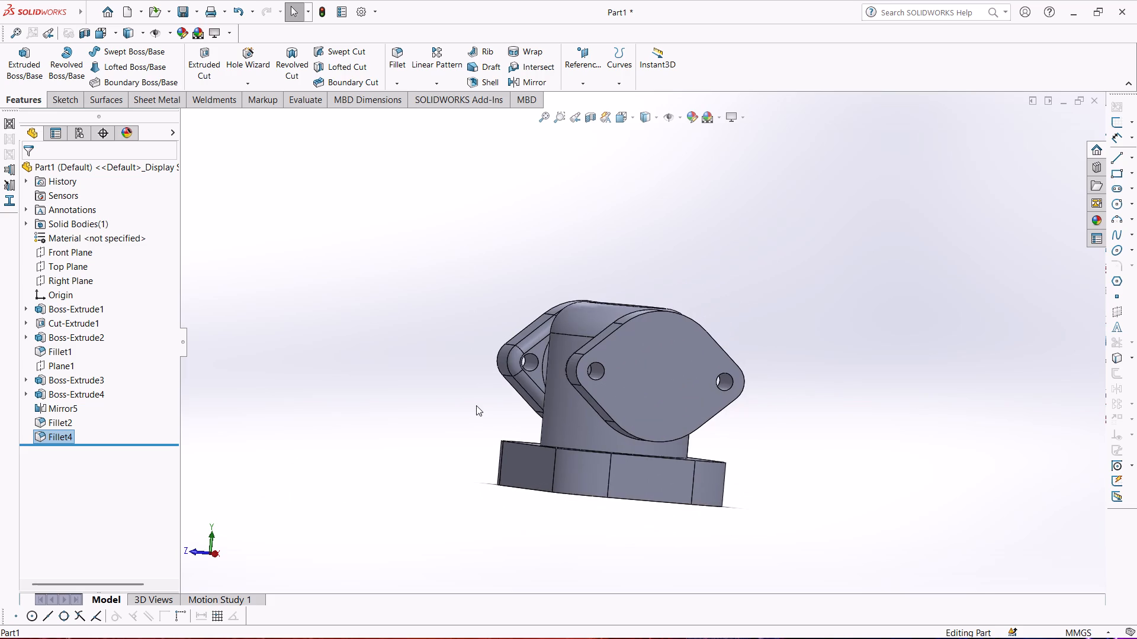
scroll(521, 393, down, 5)
middle_drag(505, 318, 506, 308)
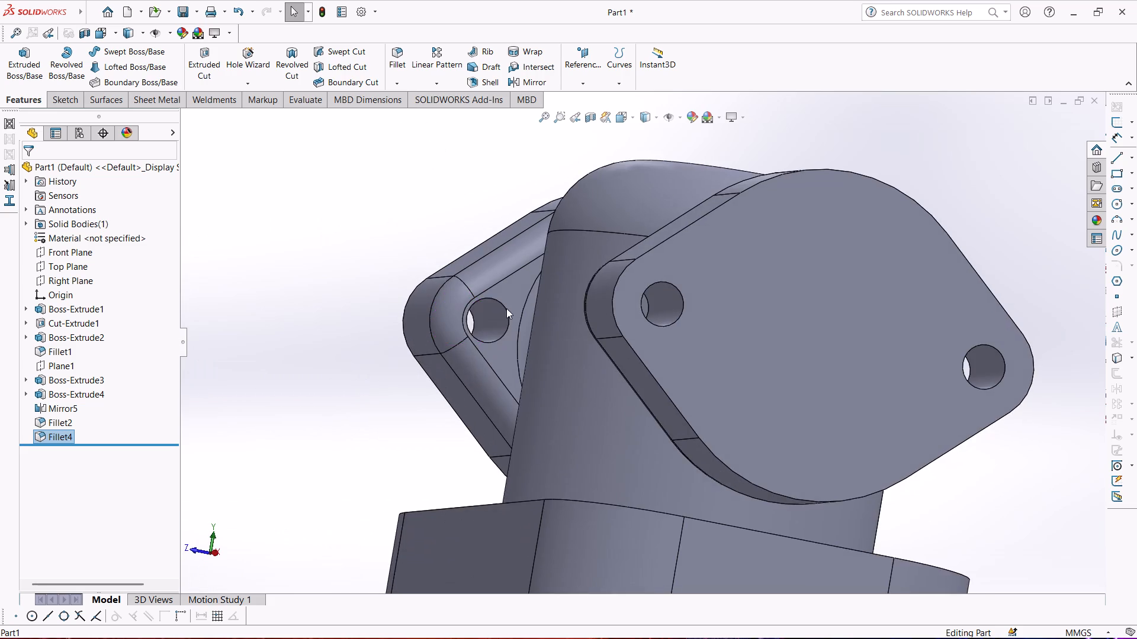
scroll(505, 308, down, 4)
middle_drag(505, 308, 494, 314)
scroll(494, 314, down, 1)
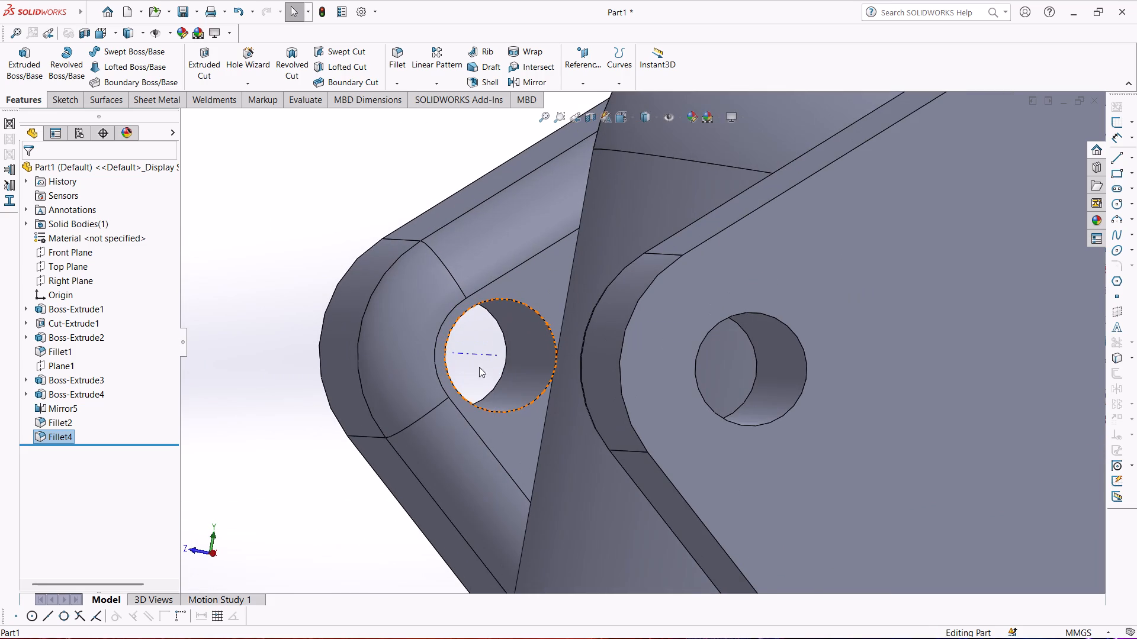
click(490, 355)
double_click(298, 273)
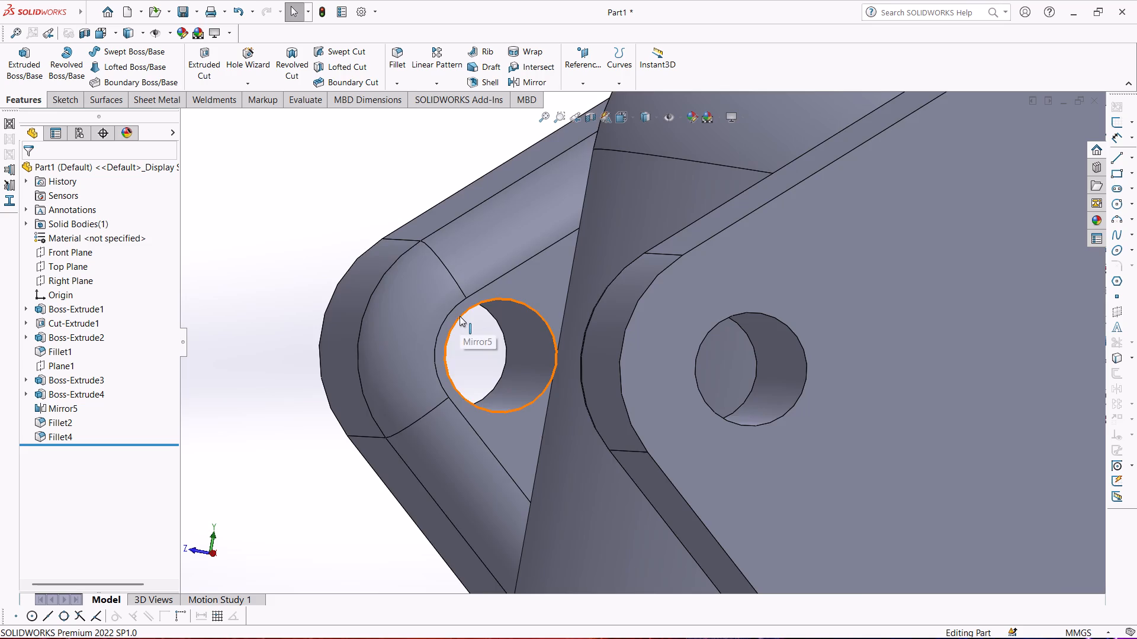
scroll(460, 316, up, 4)
middle_drag(464, 319, 355, 364)
scroll(355, 364, up, 4)
middle_drag(383, 372, 426, 336)
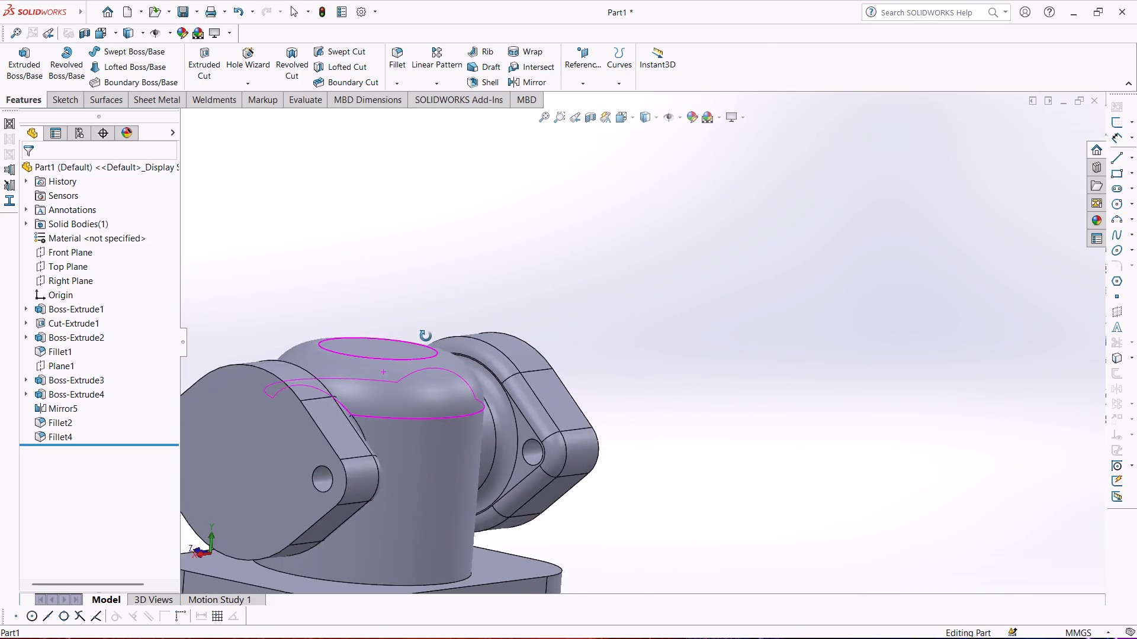
middle_drag(426, 336, 702, 382)
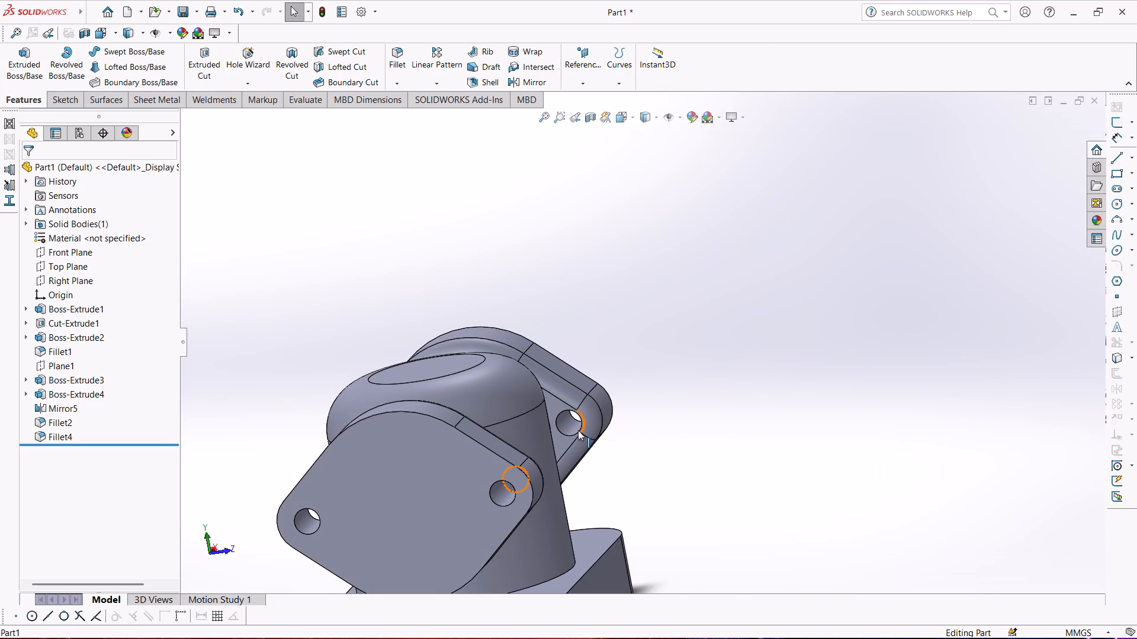
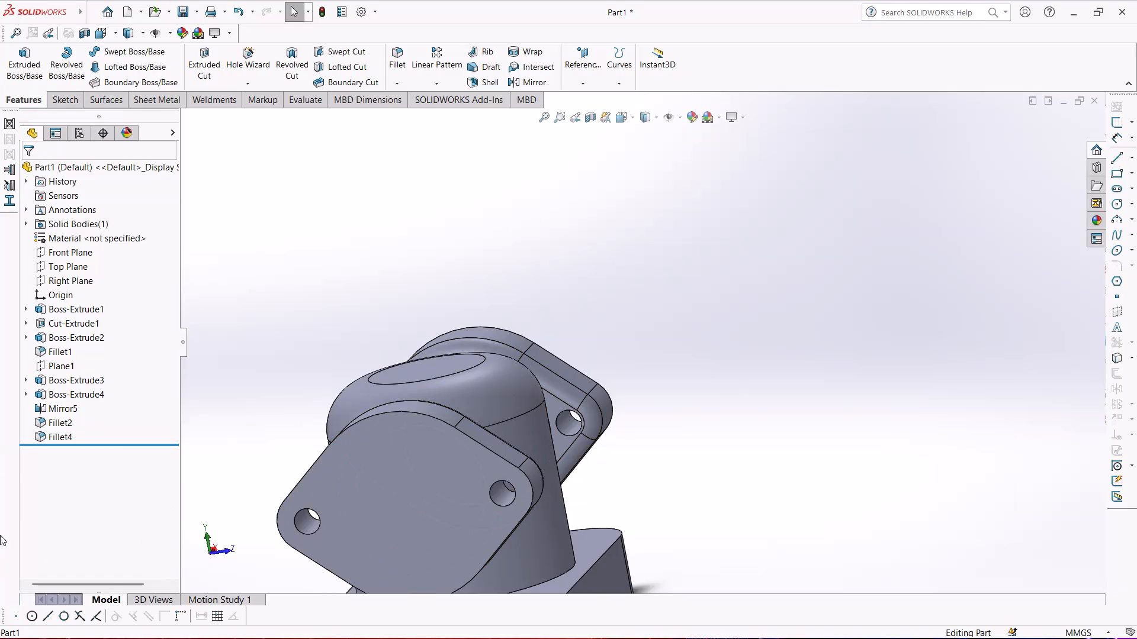
Start a sketch on the mirrored side flange's outer face and draw a circle of about 21.8 mm radius centred vertically above the origin.
scroll(377, 499, up, 4)
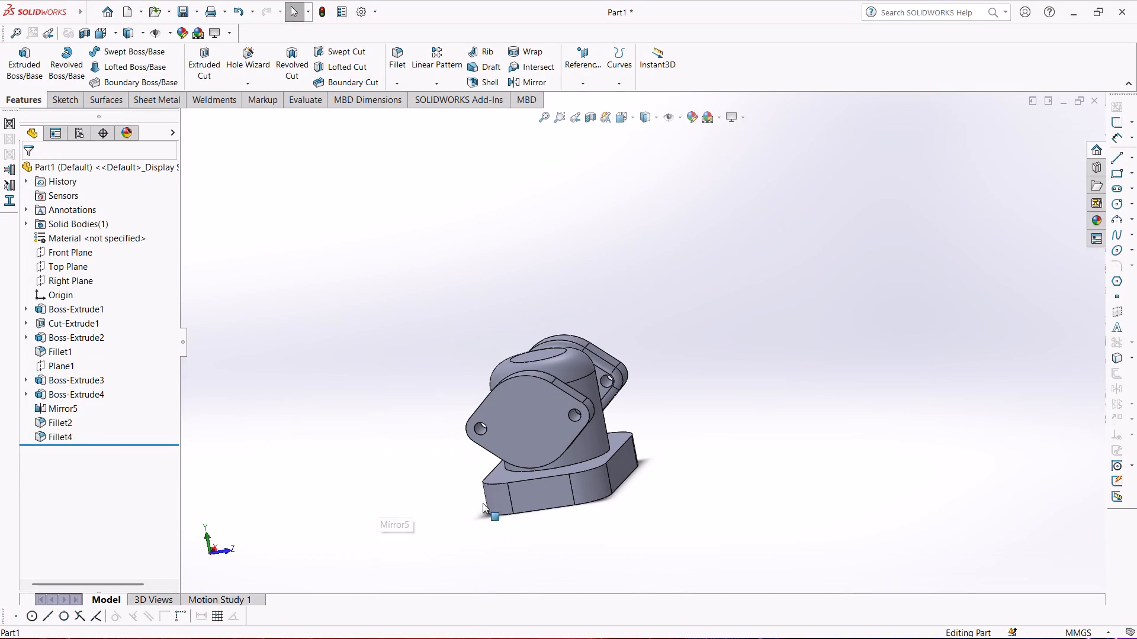
click(519, 422)
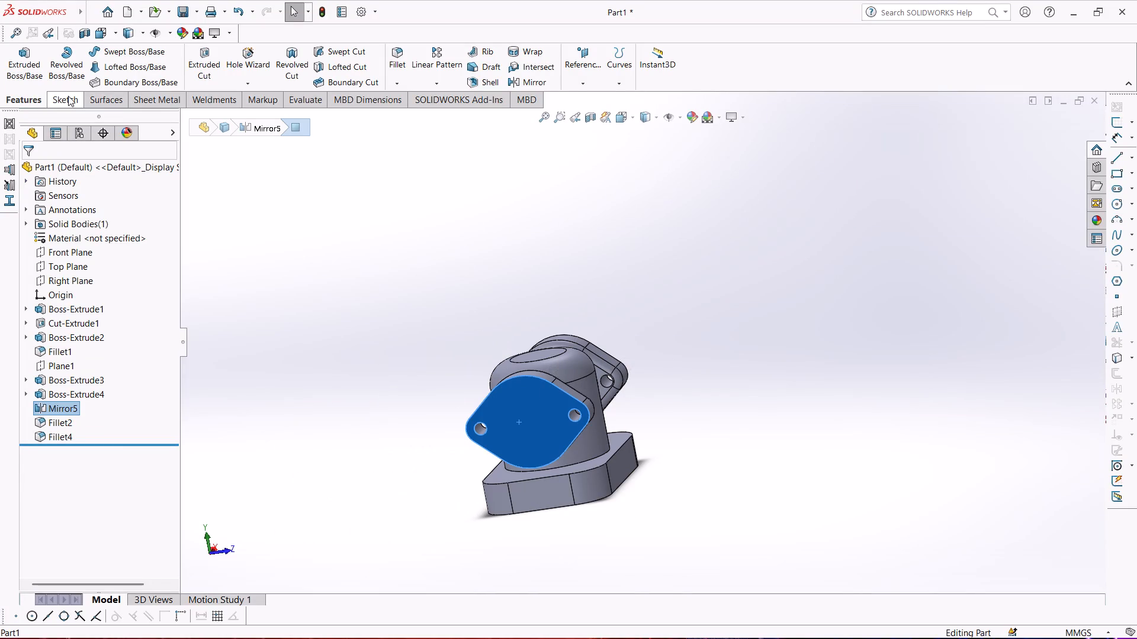
click(68, 98)
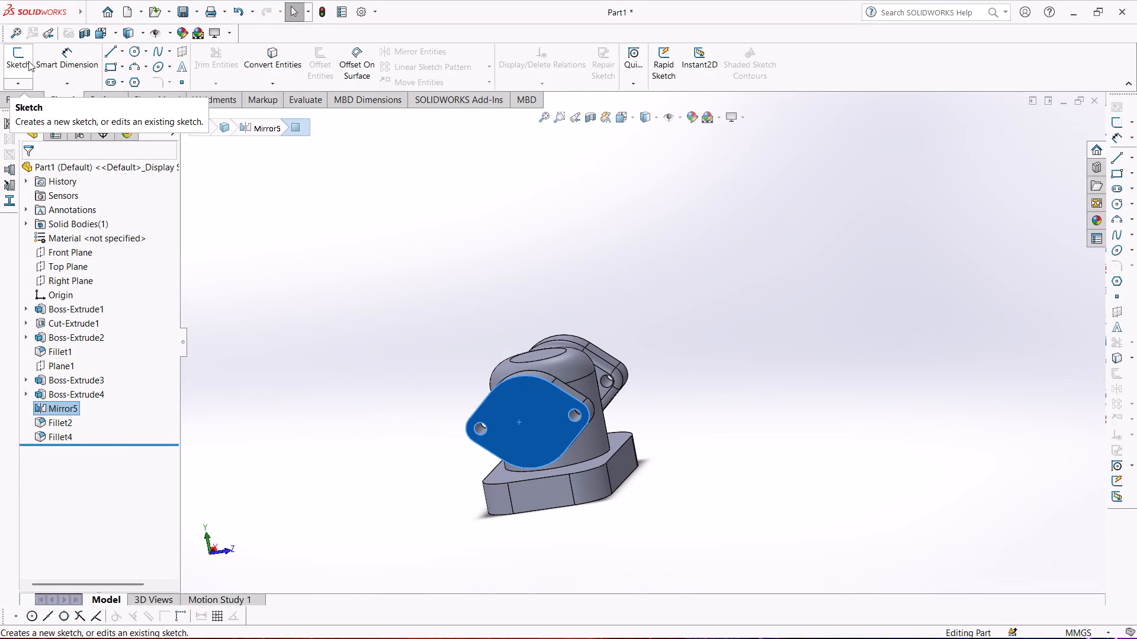
click(23, 61)
click(263, 174)
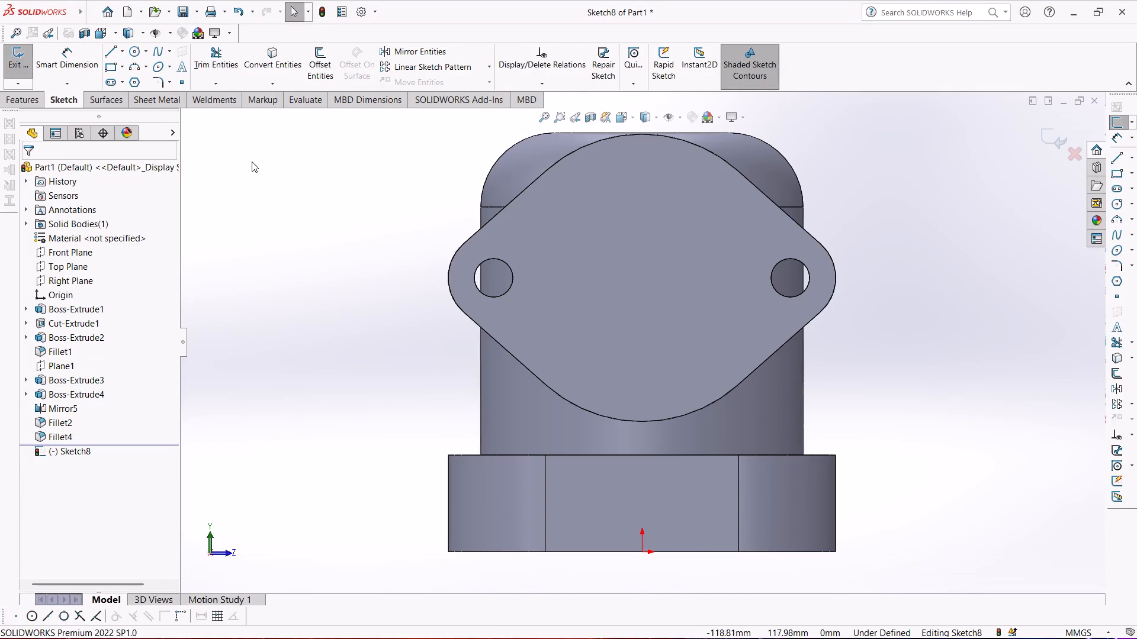
click(130, 51)
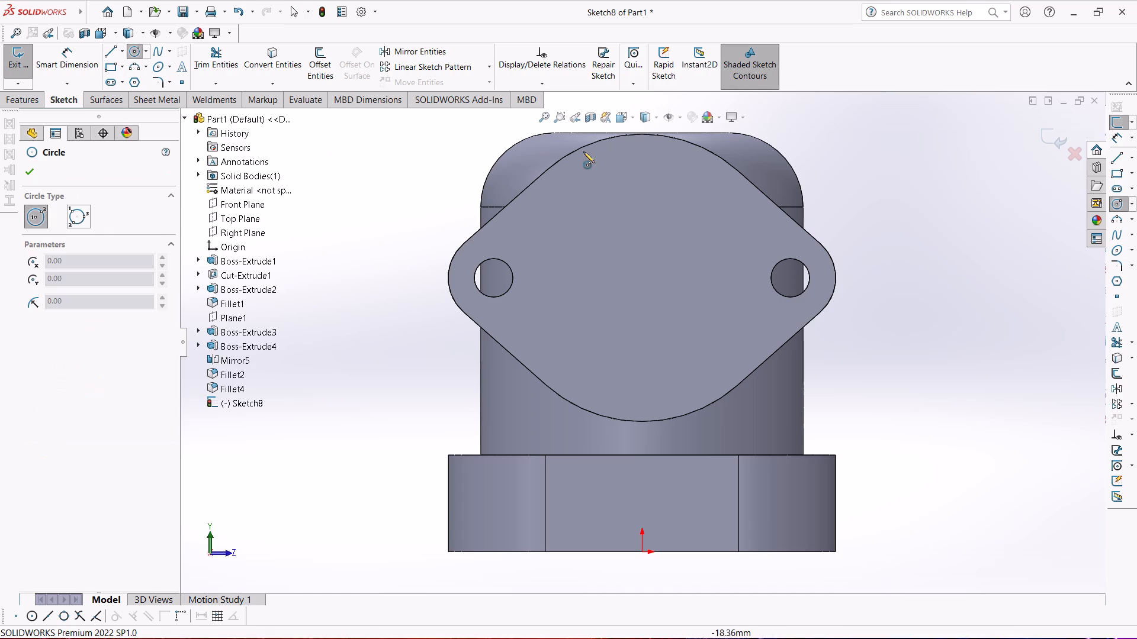
click(643, 267)
click(710, 285)
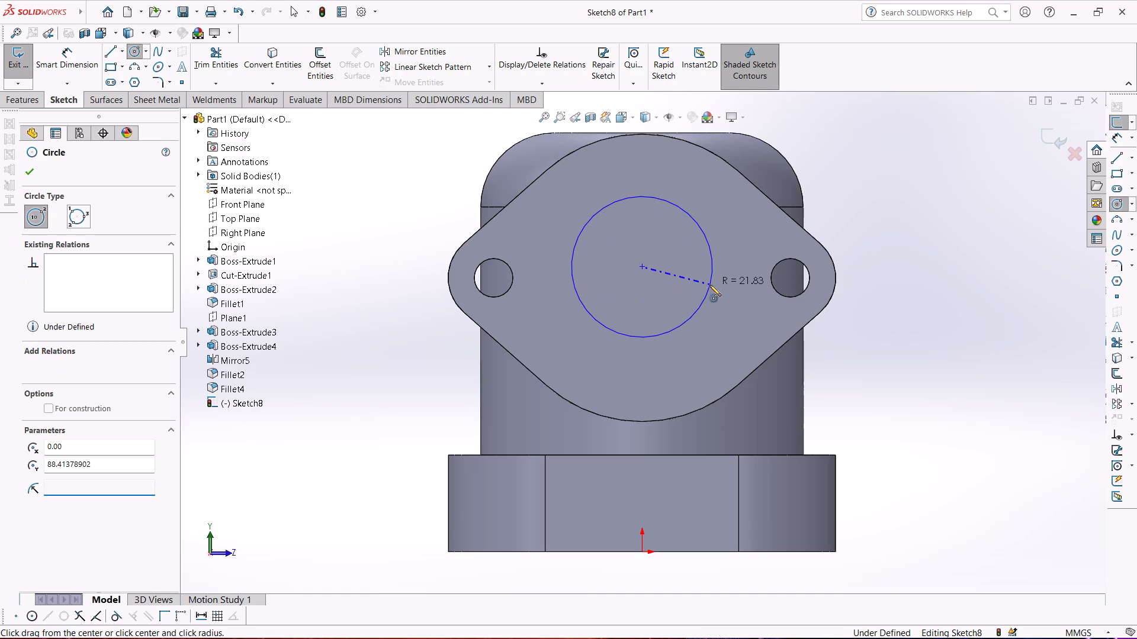
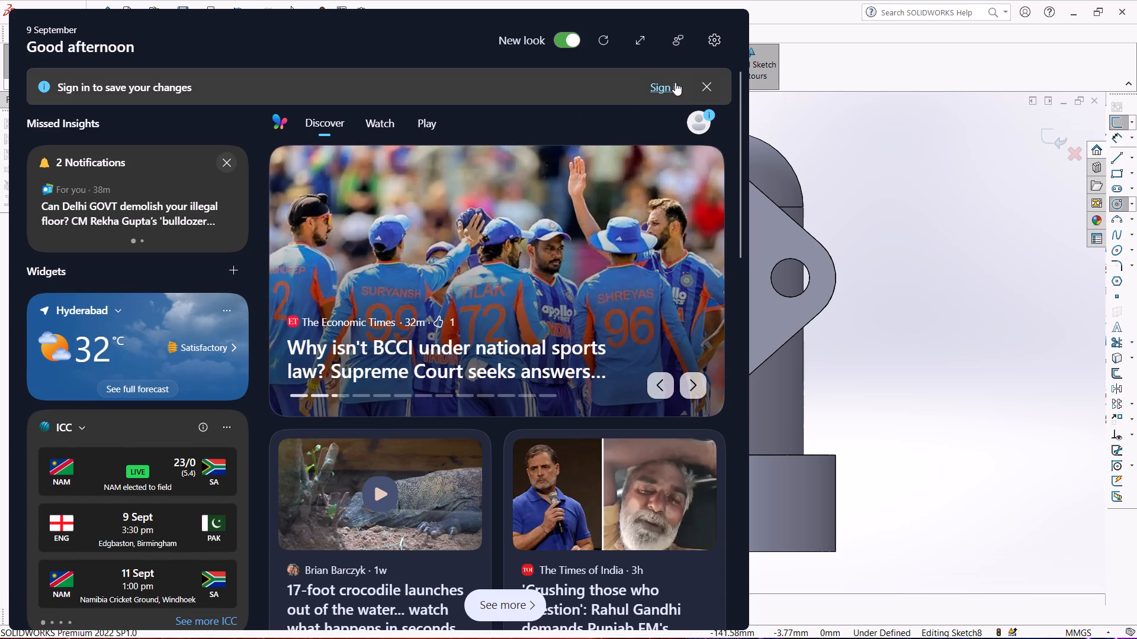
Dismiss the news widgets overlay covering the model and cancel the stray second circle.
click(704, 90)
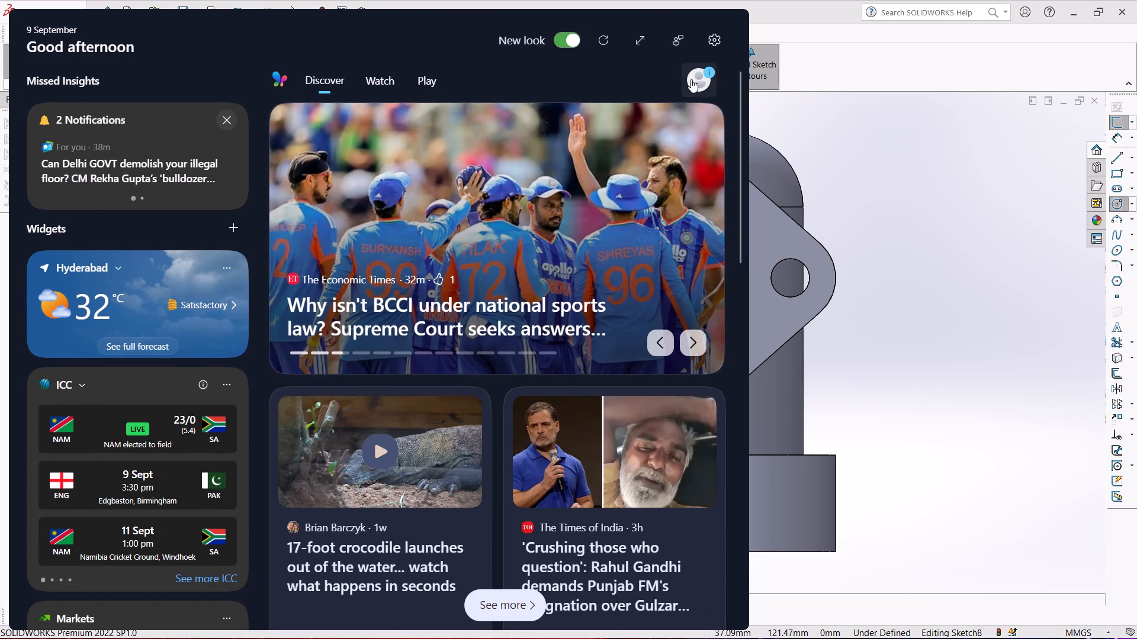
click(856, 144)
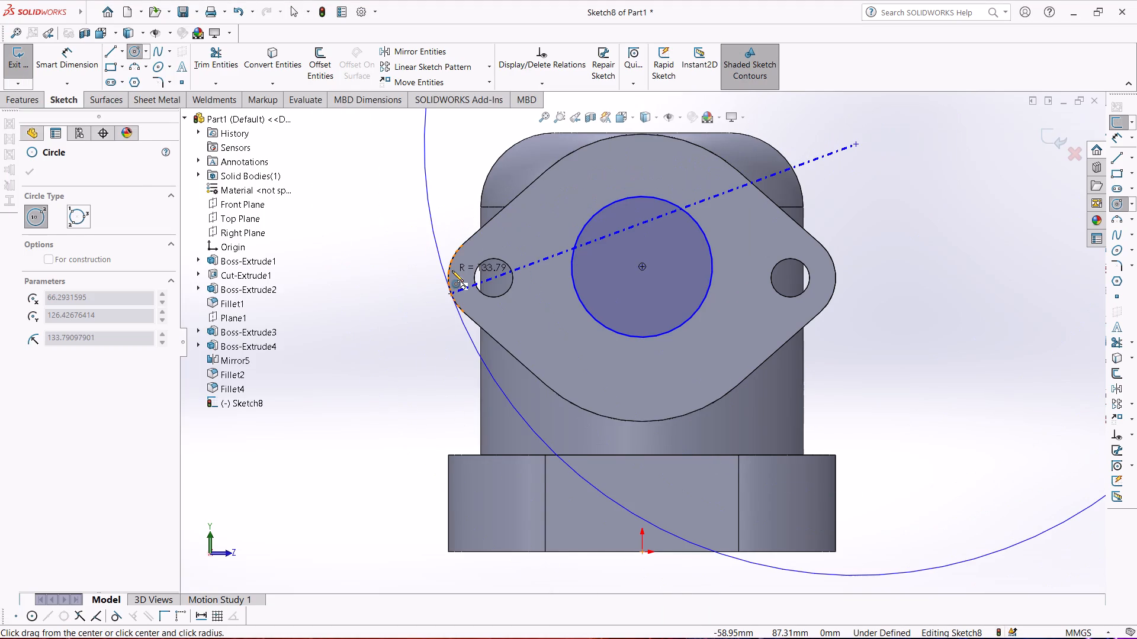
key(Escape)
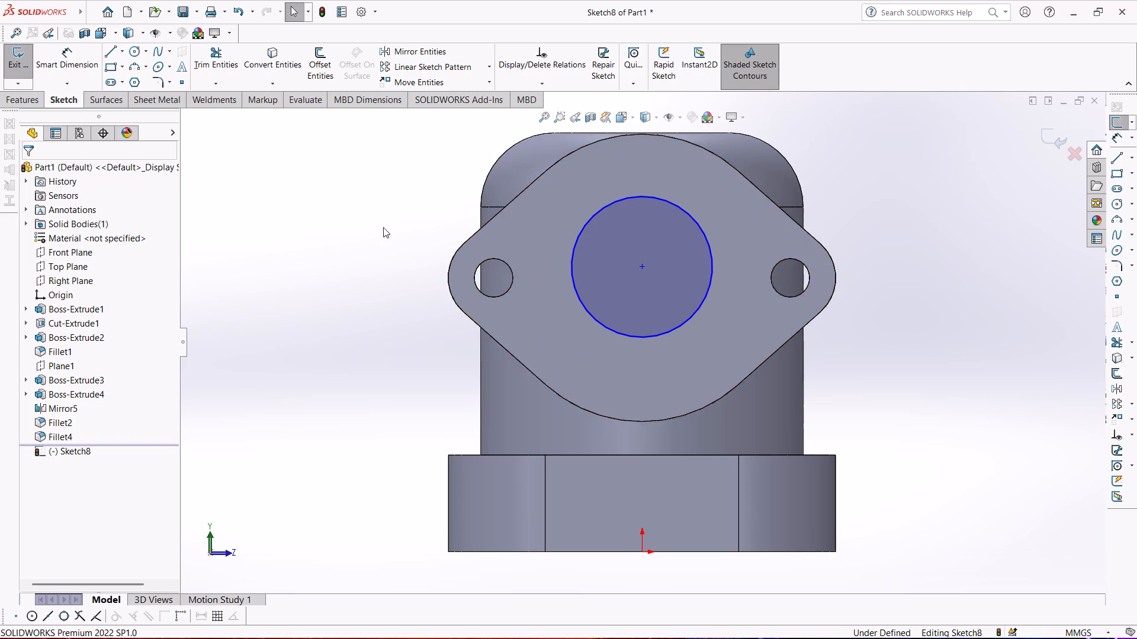
Dimension the circle on the side flange face with a diameter of 50 mm.
click(64, 63)
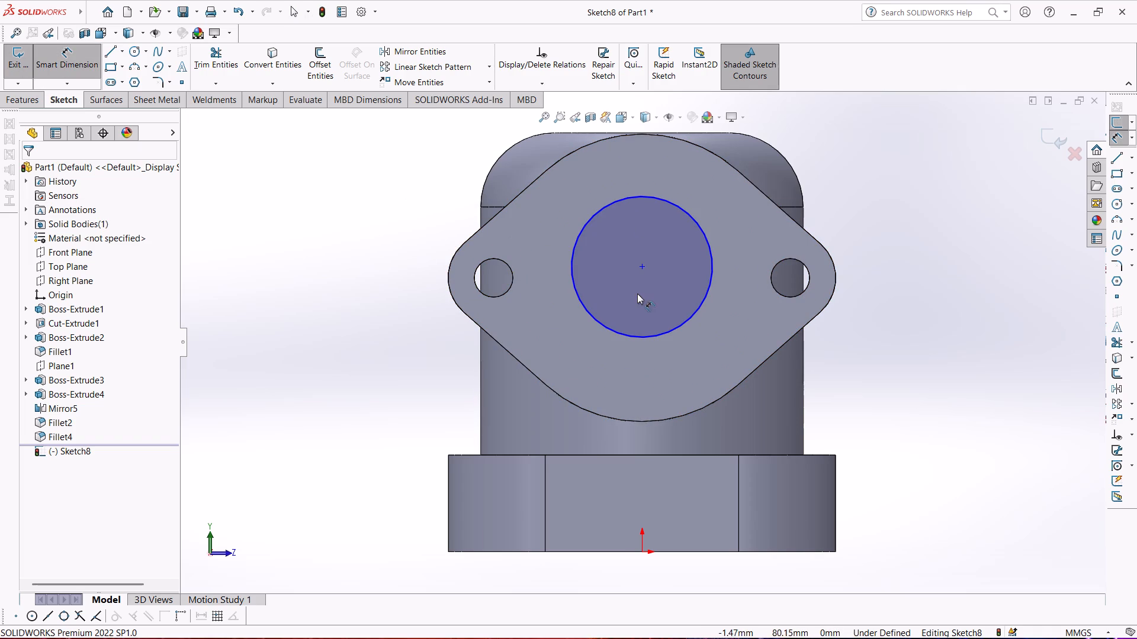
click(611, 331)
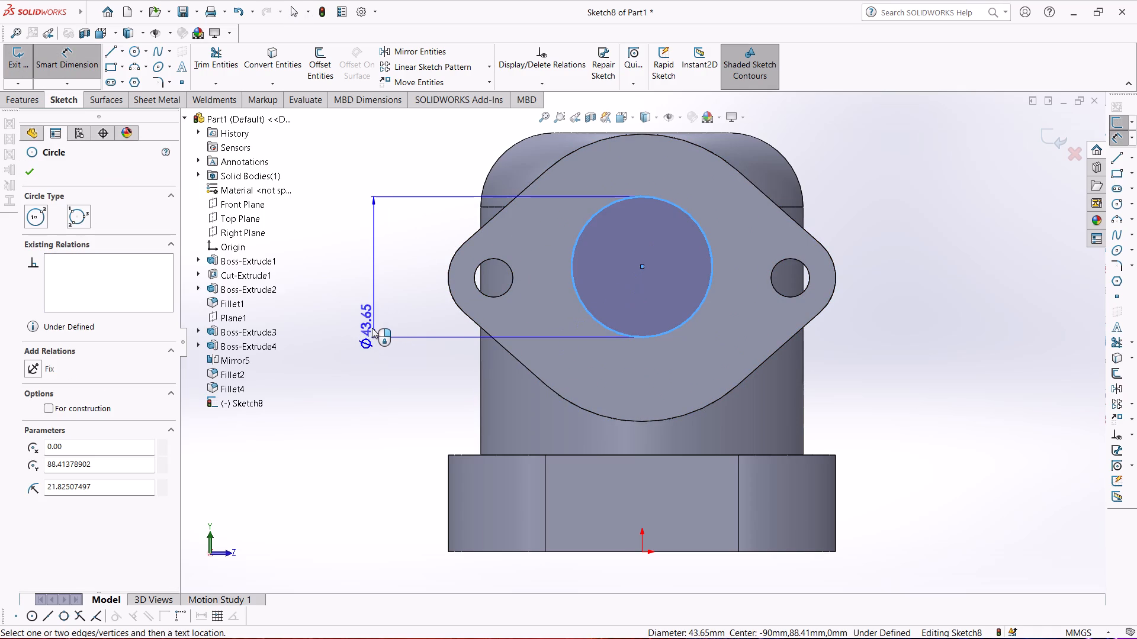
click(372, 328)
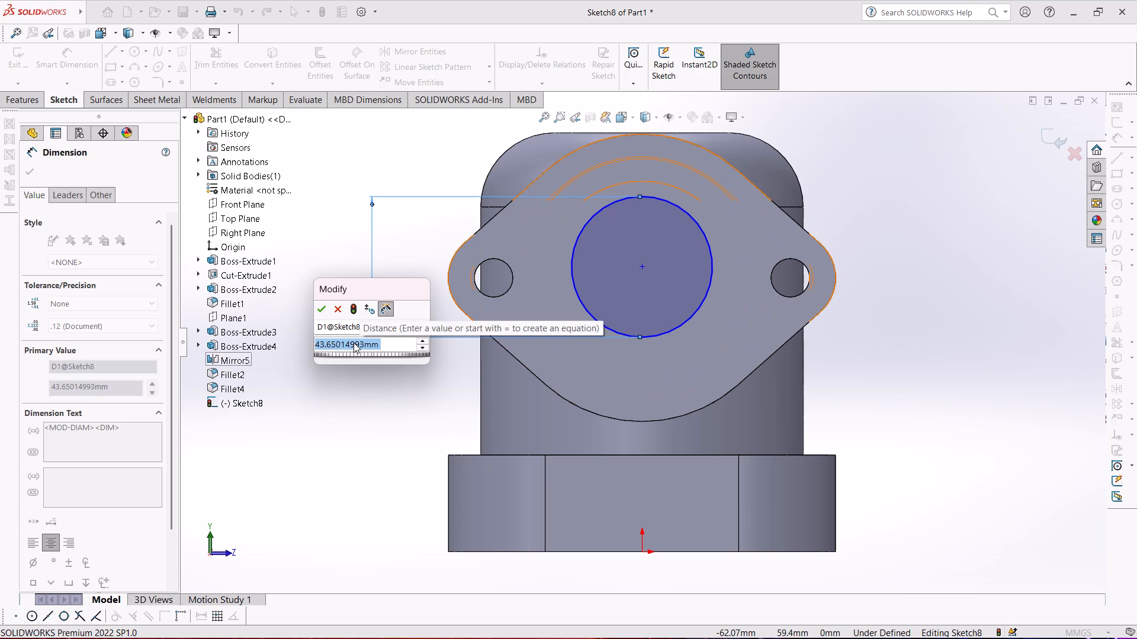
text(50)
key(Return)
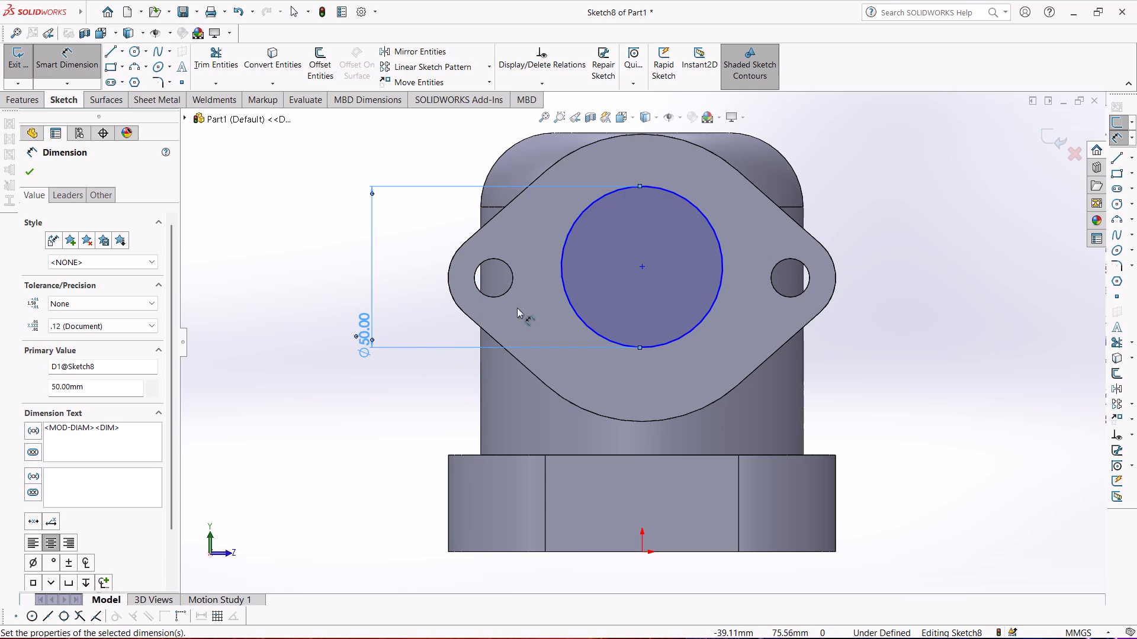
Dimension the circle's centre 55 mm above the top edge of the base.
click(641, 268)
click(638, 456)
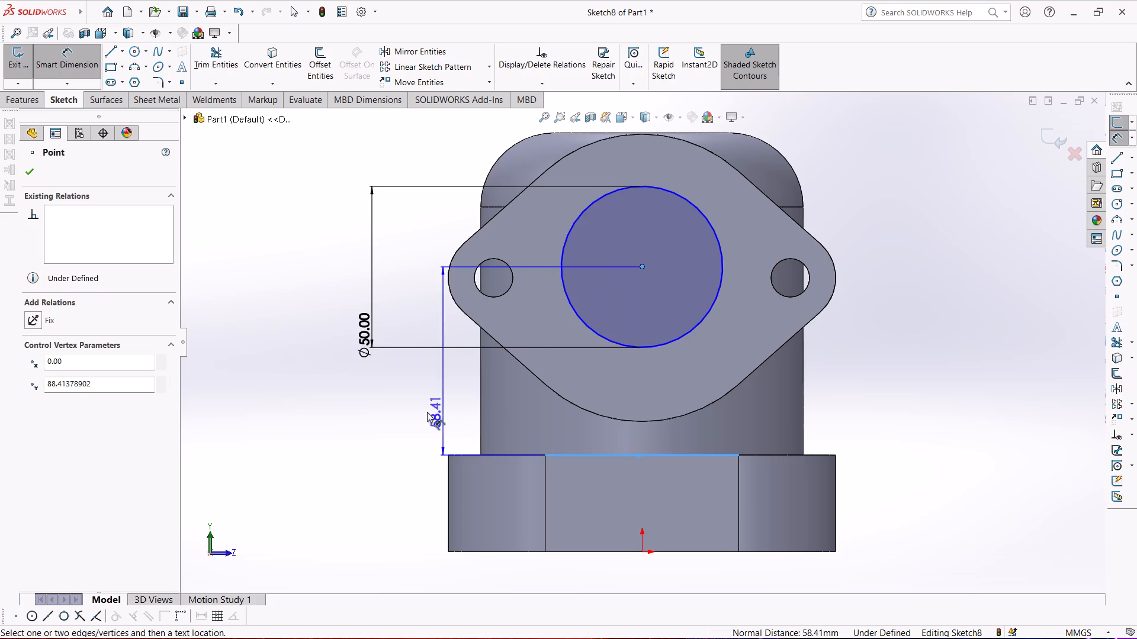
click(341, 413)
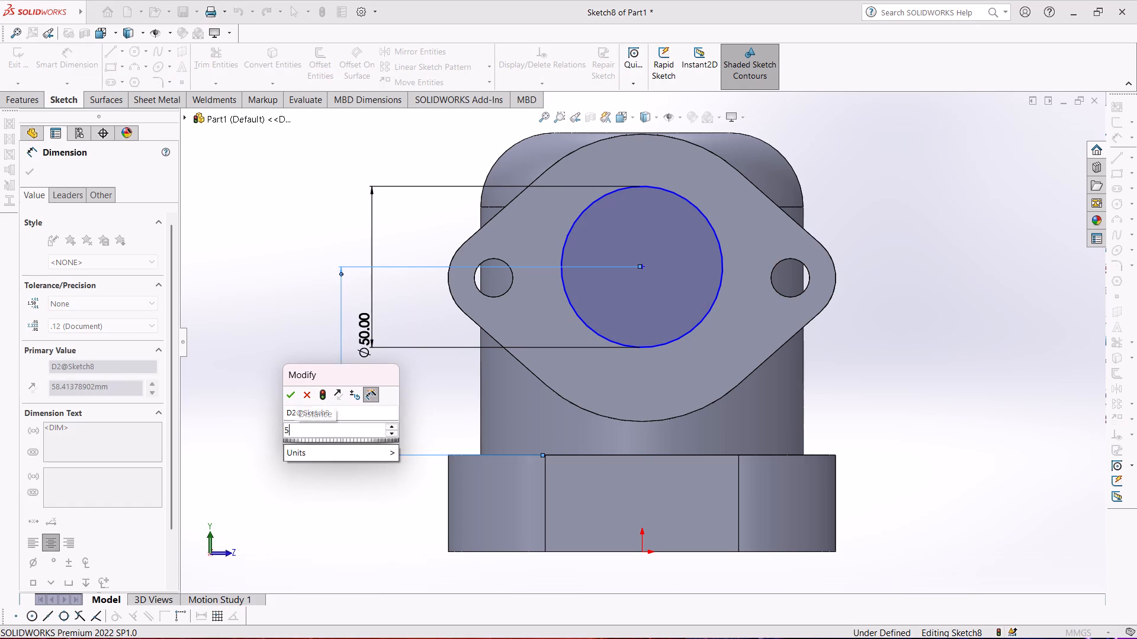
key(5)
key(Return)
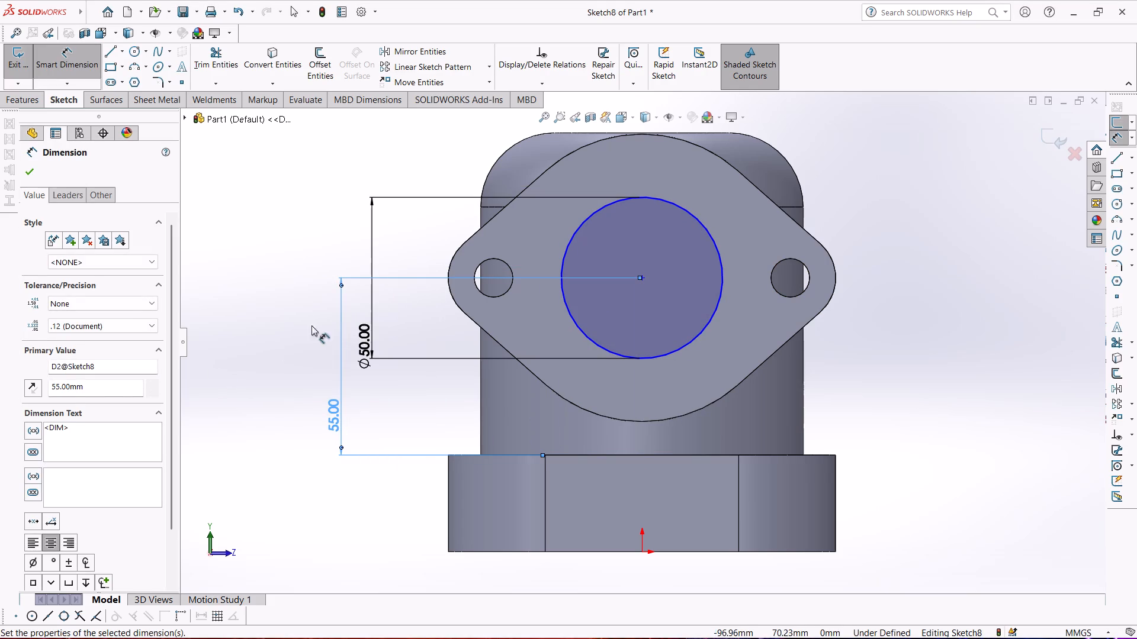
click(303, 319)
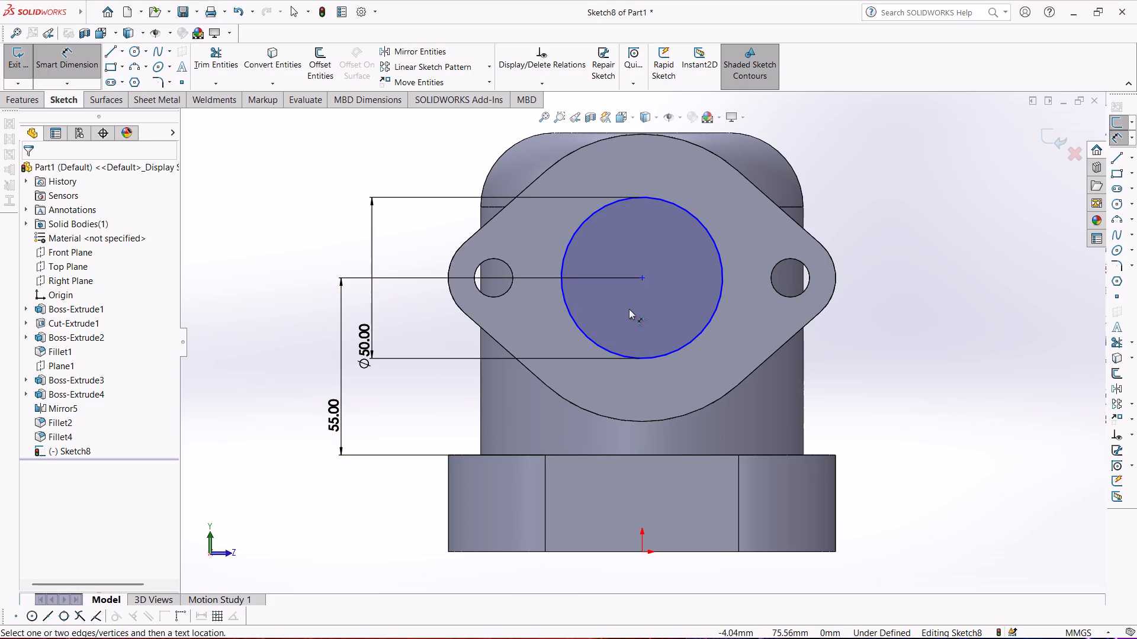
drag(75, 57, 93, 64)
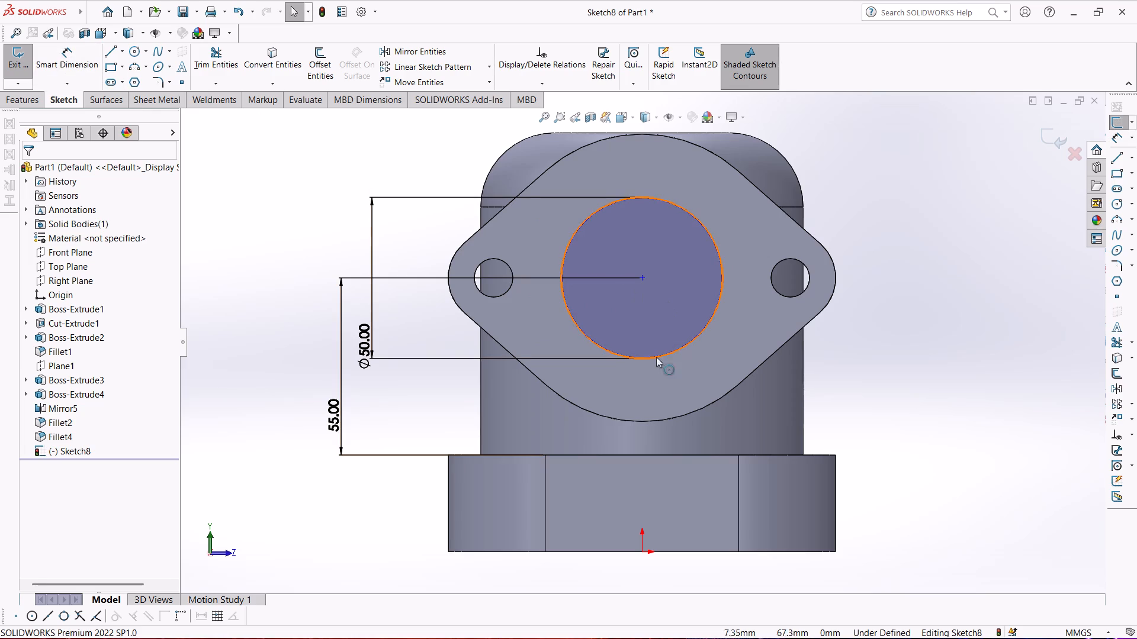
Add a Vertical relation between the circle's centre and the origin, and exit the sketch.
ctrl+click(643, 553)
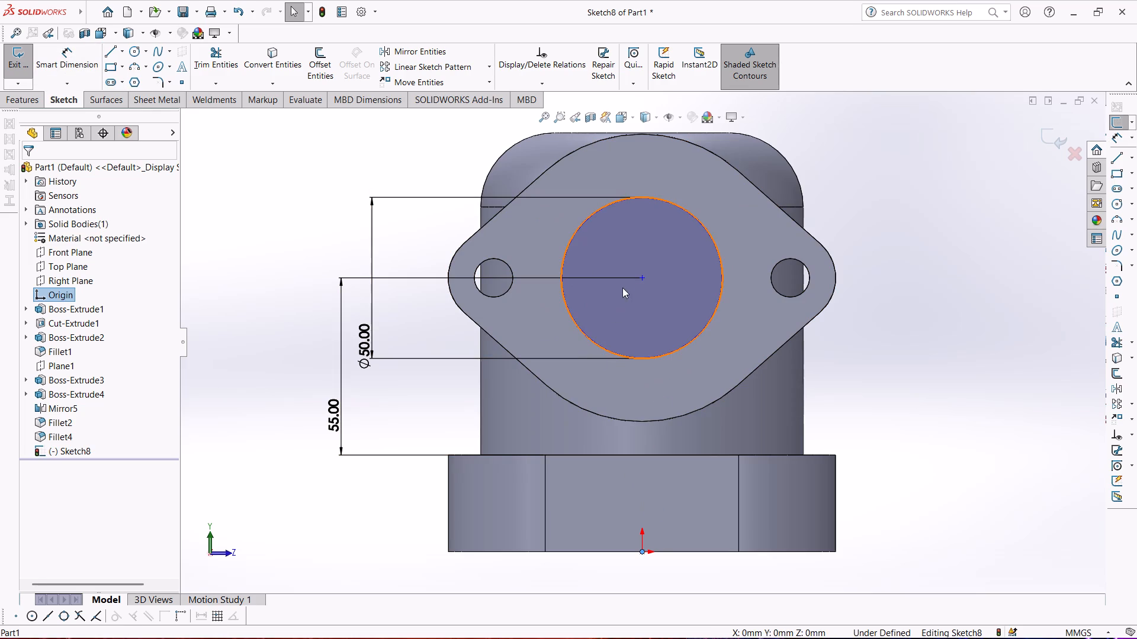
ctrl+click(641, 280)
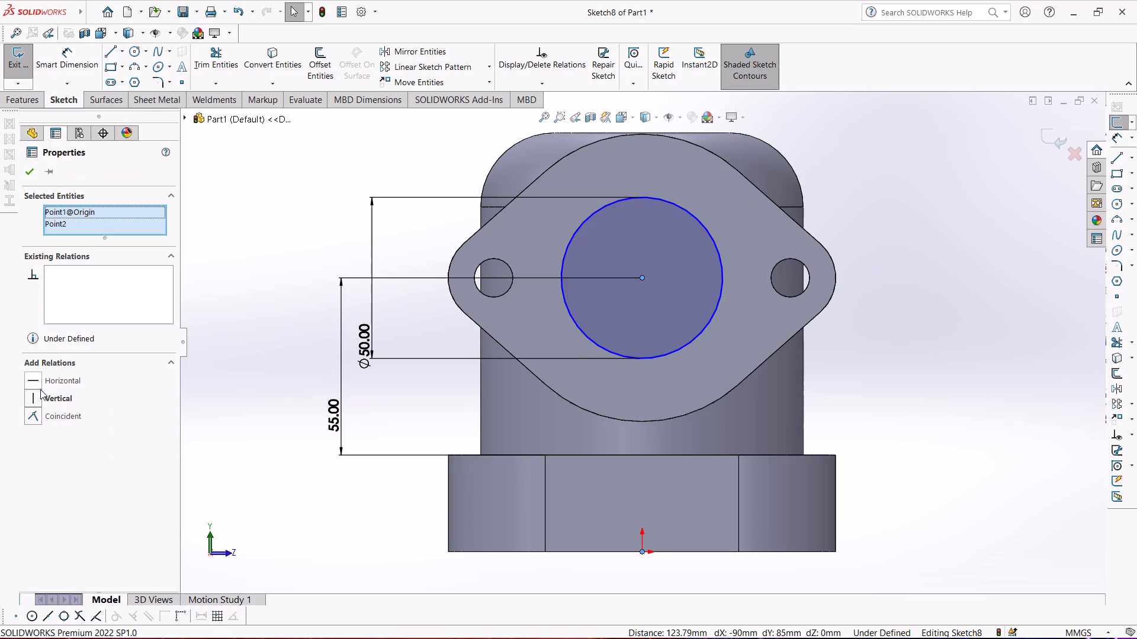
click(40, 398)
click(31, 167)
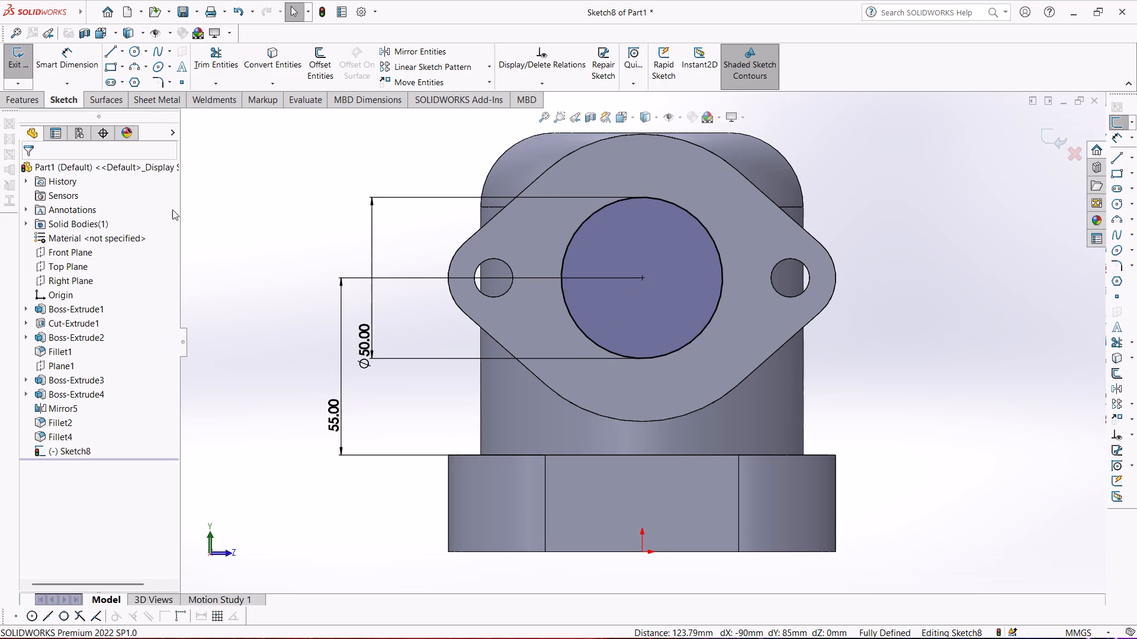
click(12, 61)
click(24, 102)
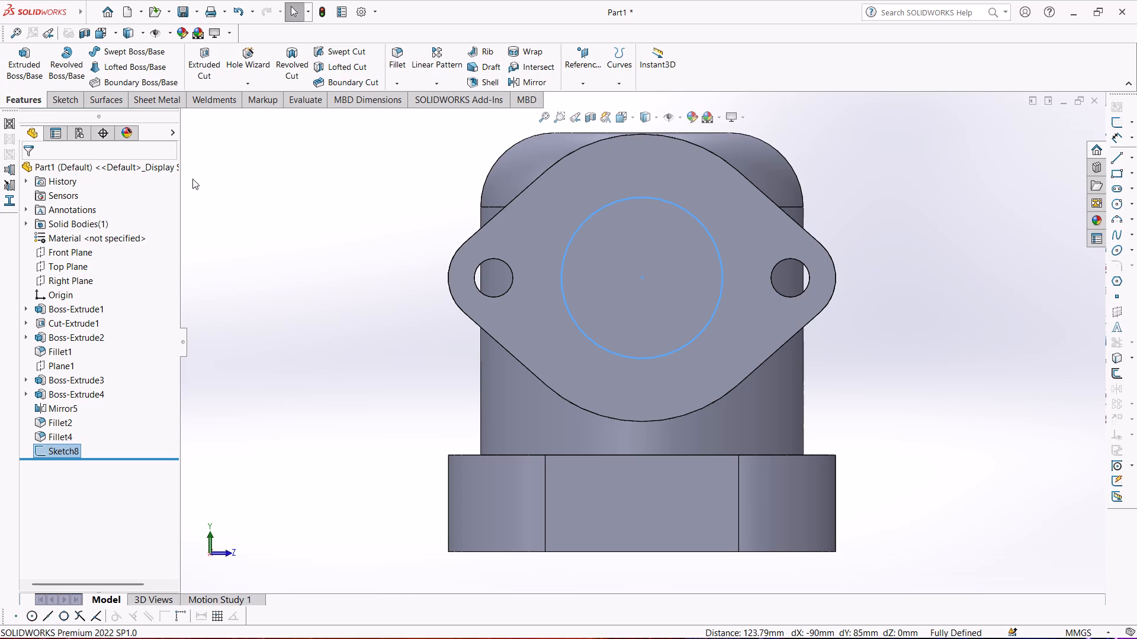
Reopen the flange circle's sketch, change the circle's diameter to 60 mm, and exit the sketch.
click(62, 104)
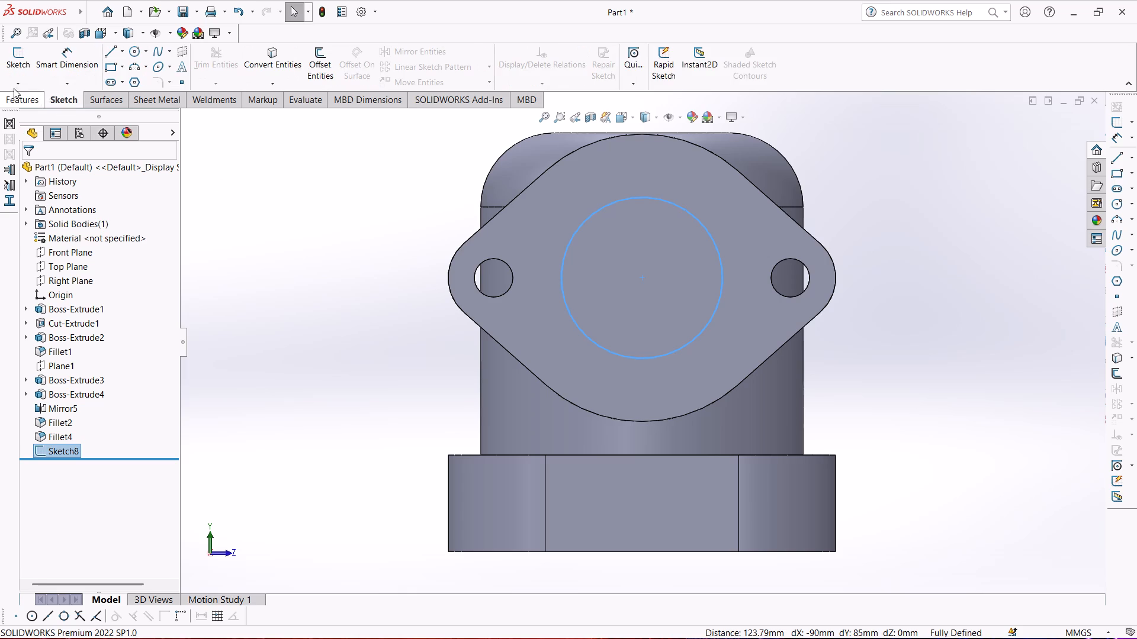
click(22, 60)
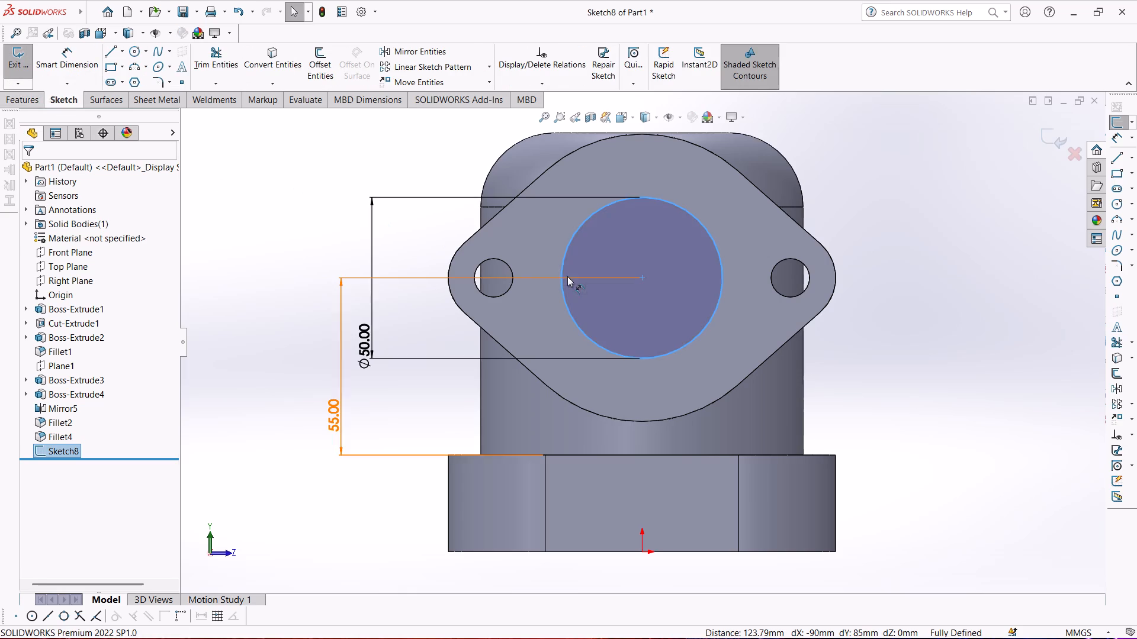
double_click(370, 333)
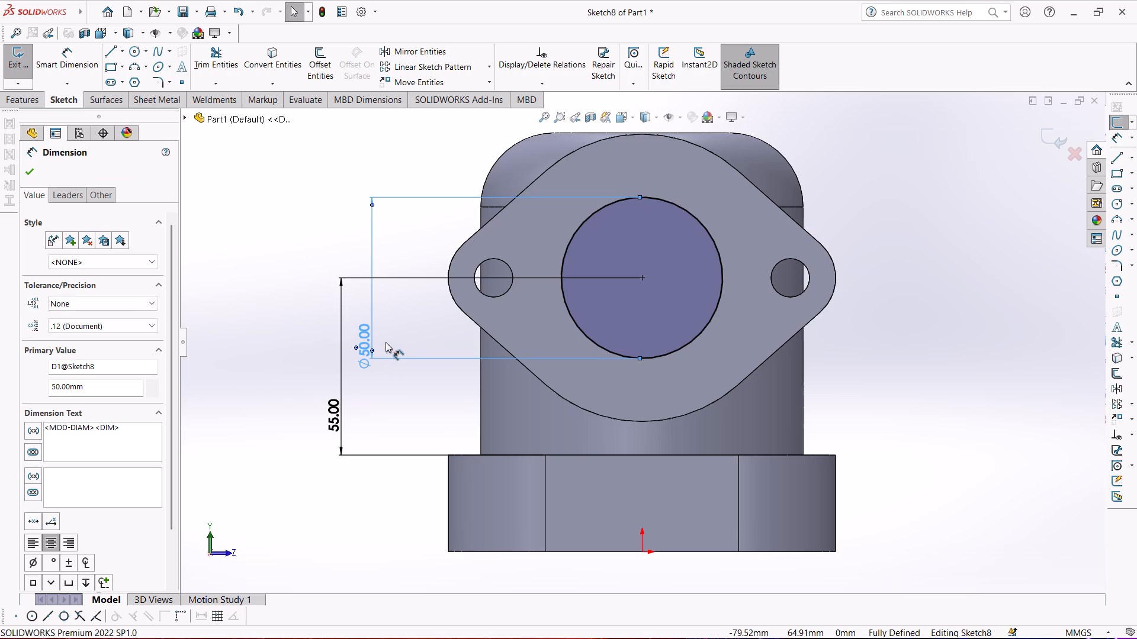
key(6)
key(0)
double_click(366, 353)
text(60)
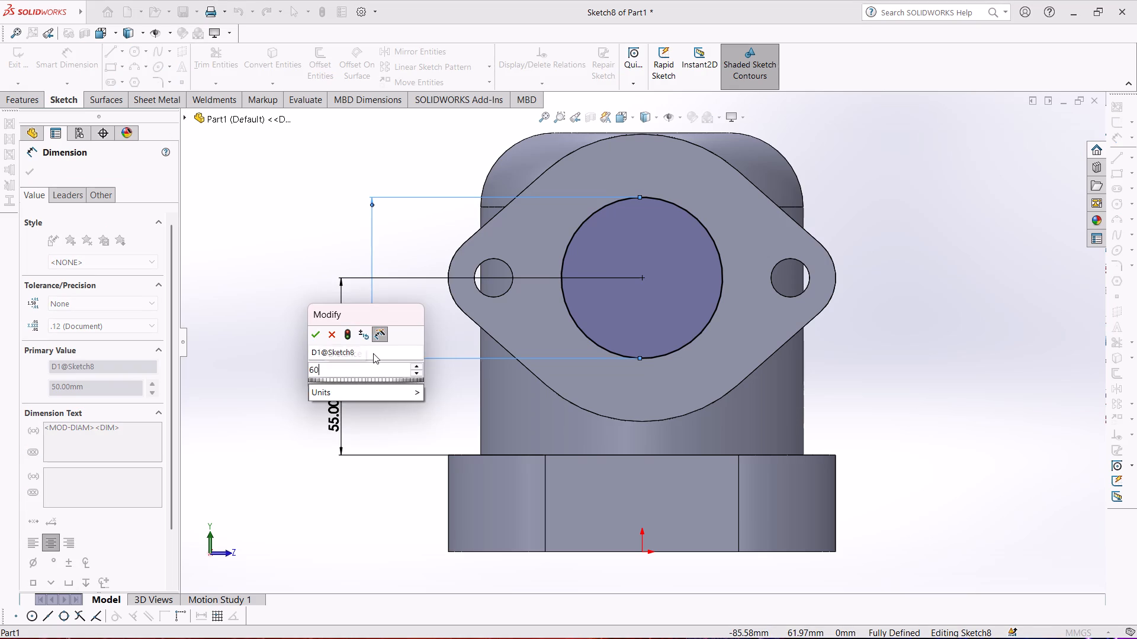
key(Return)
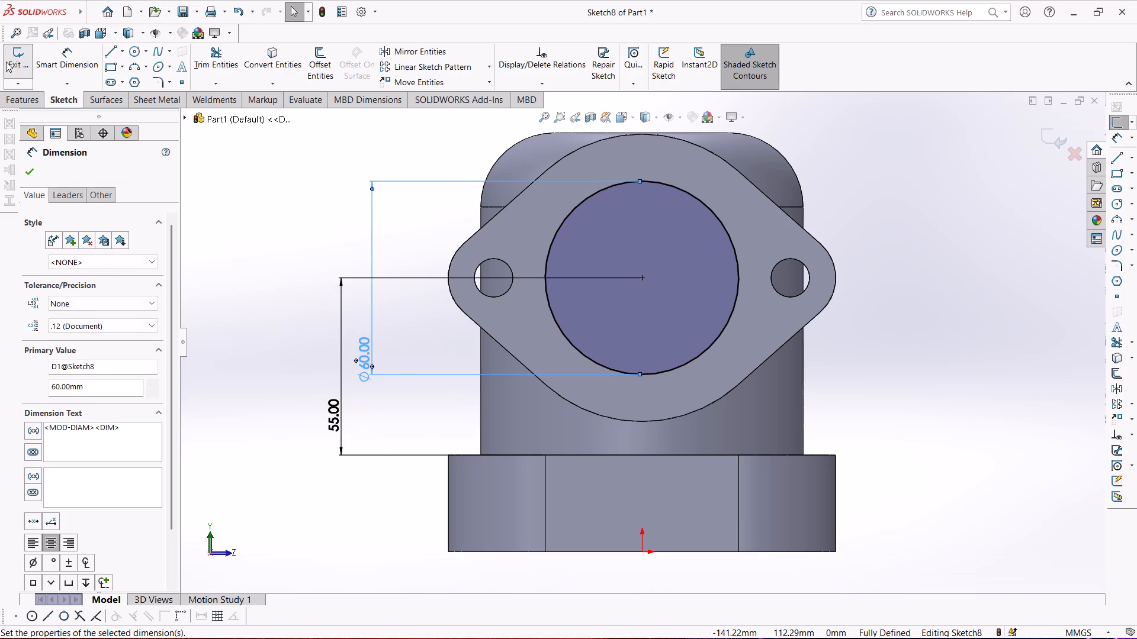
click(6, 62)
Cut-extrude the 60 mm circle into the flange face as a Blind cut 10 mm deep.
click(24, 99)
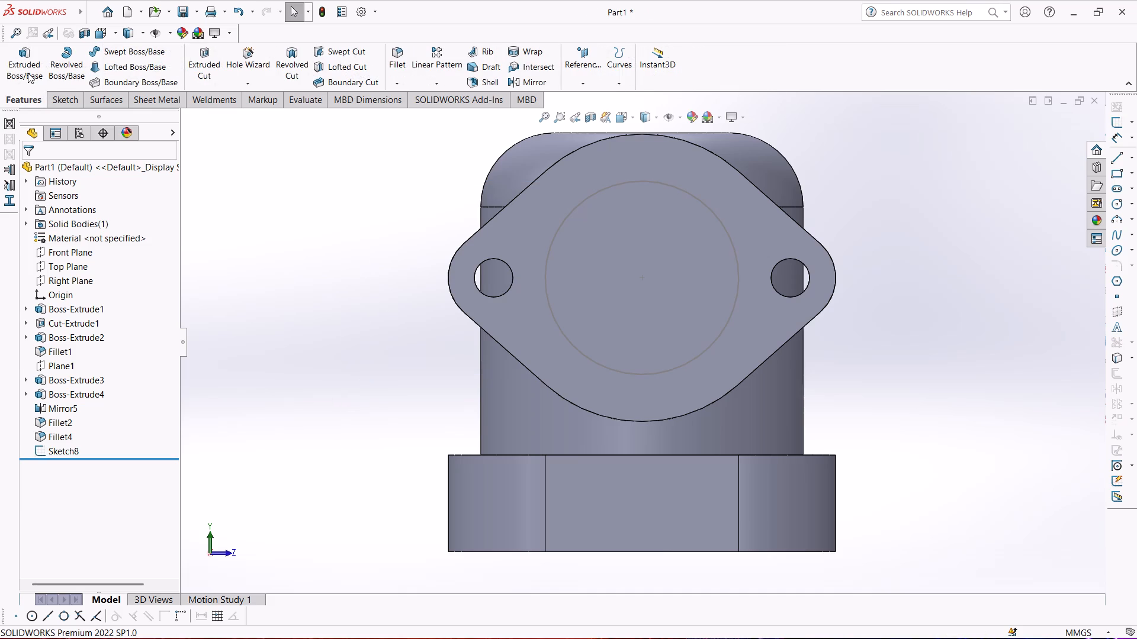
click(203, 67)
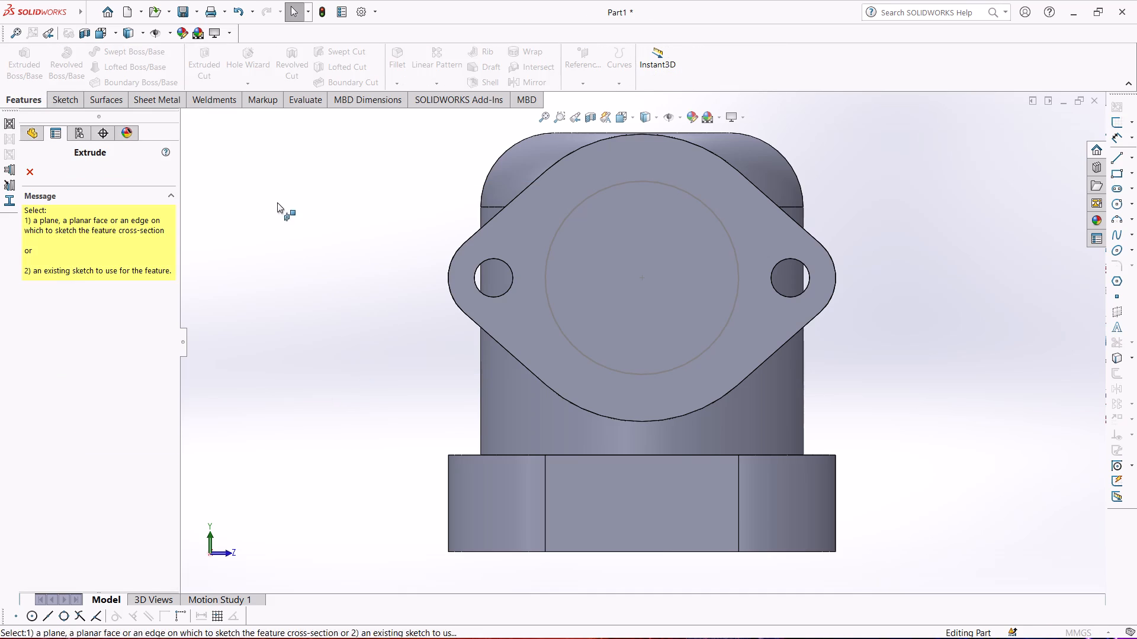
click(555, 239)
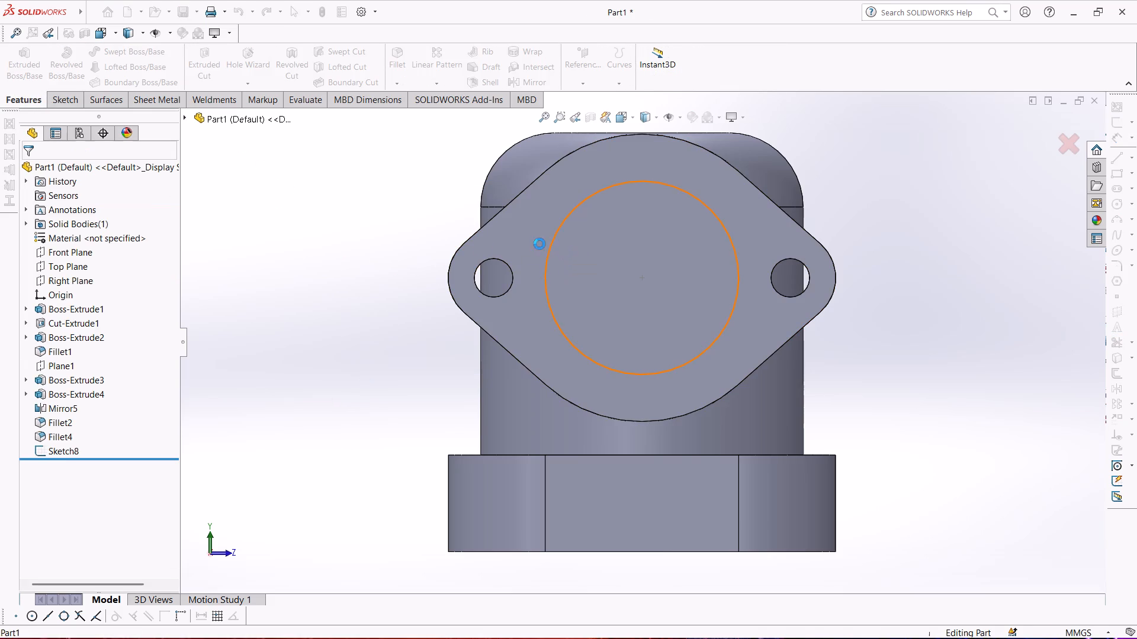
middle_drag(346, 256, 281, 254)
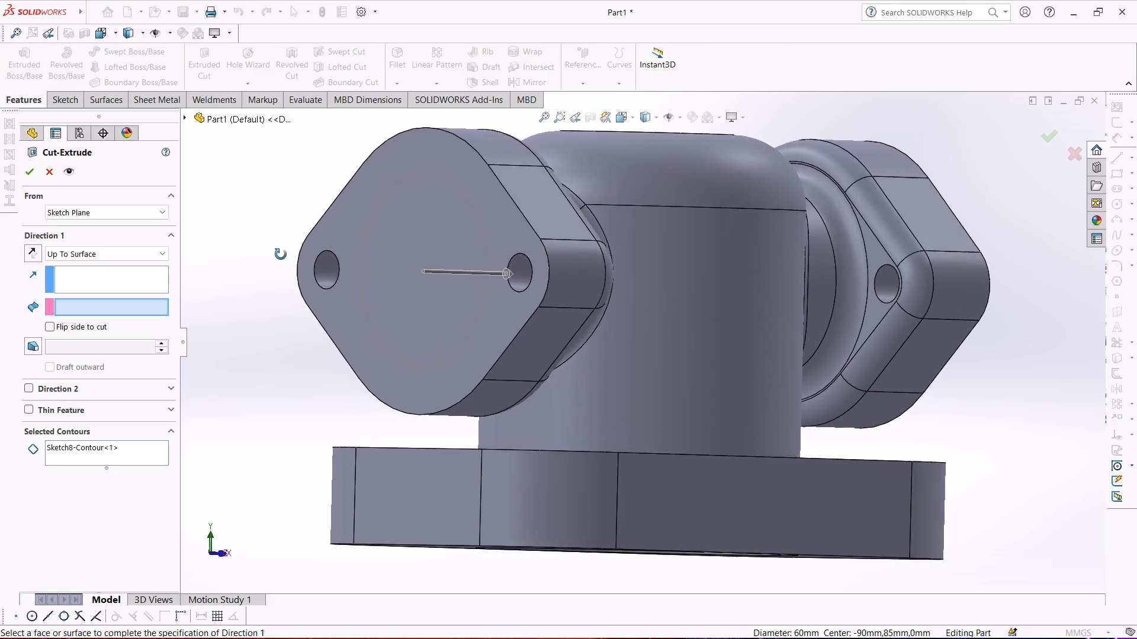
middle_drag(281, 254, 279, 285)
click(124, 251)
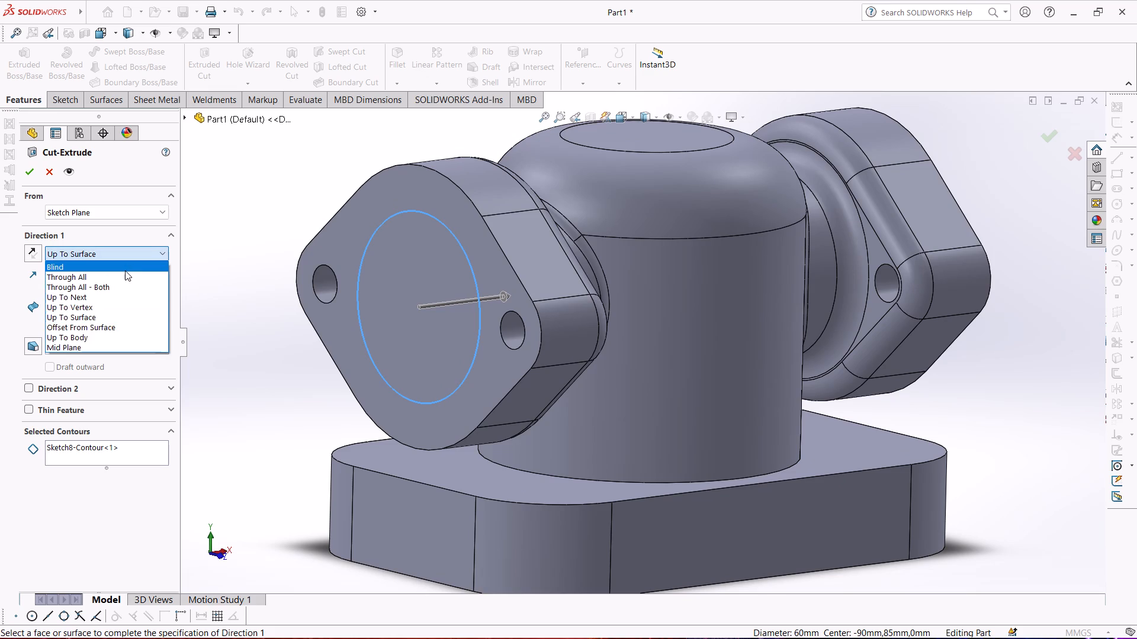
click(125, 270)
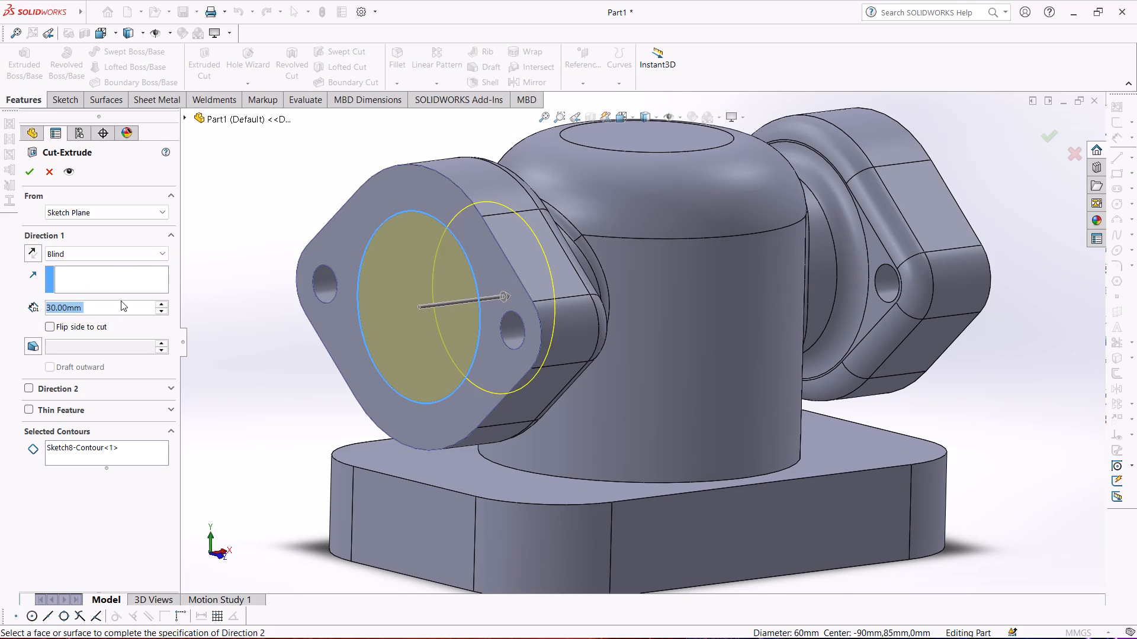
text(10)
key(Return)
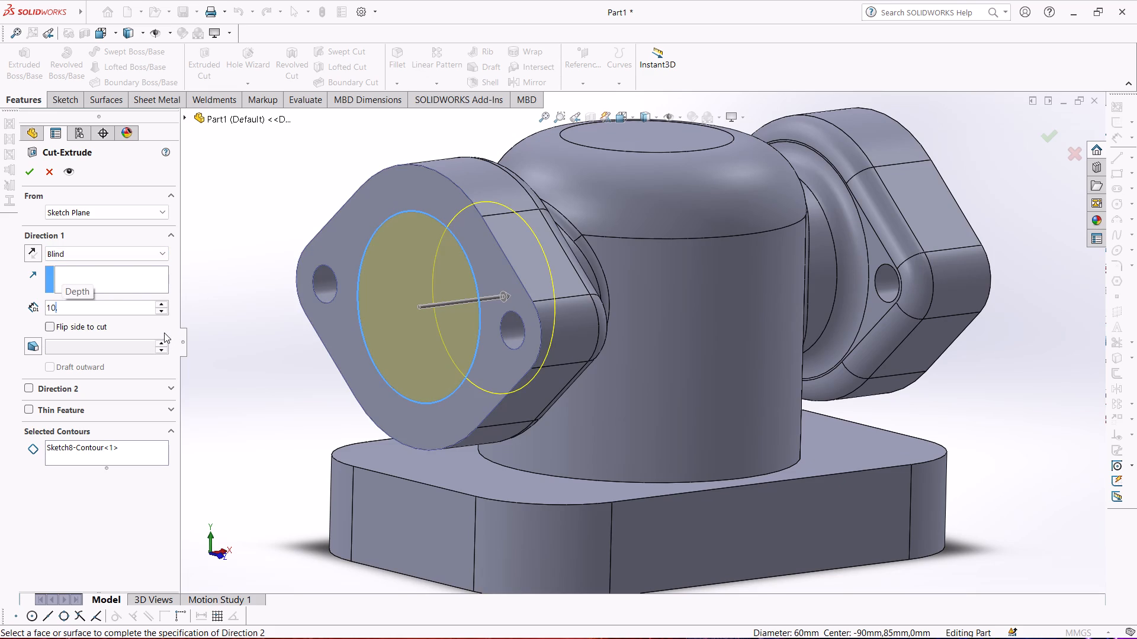
click(26, 169)
Sketch a circle about 44 mm in diameter on the flange recess floor, centred on the recess.
scroll(321, 386, up, 3)
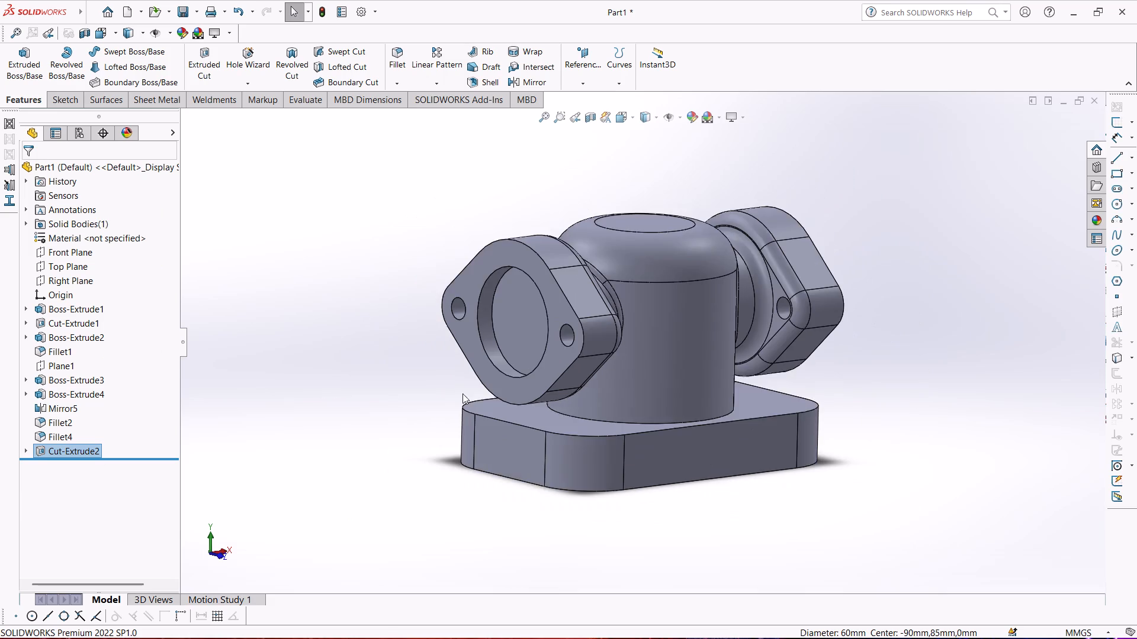
middle_drag(502, 390, 600, 422)
scroll(691, 343, down, 3)
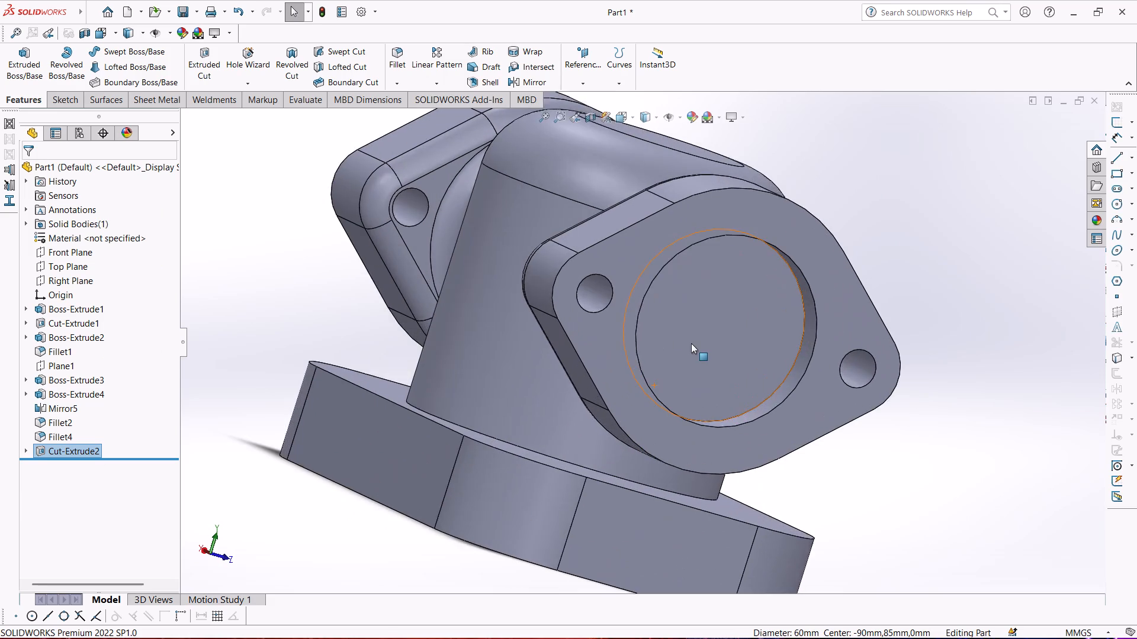
middle_drag(659, 325, 578, 290)
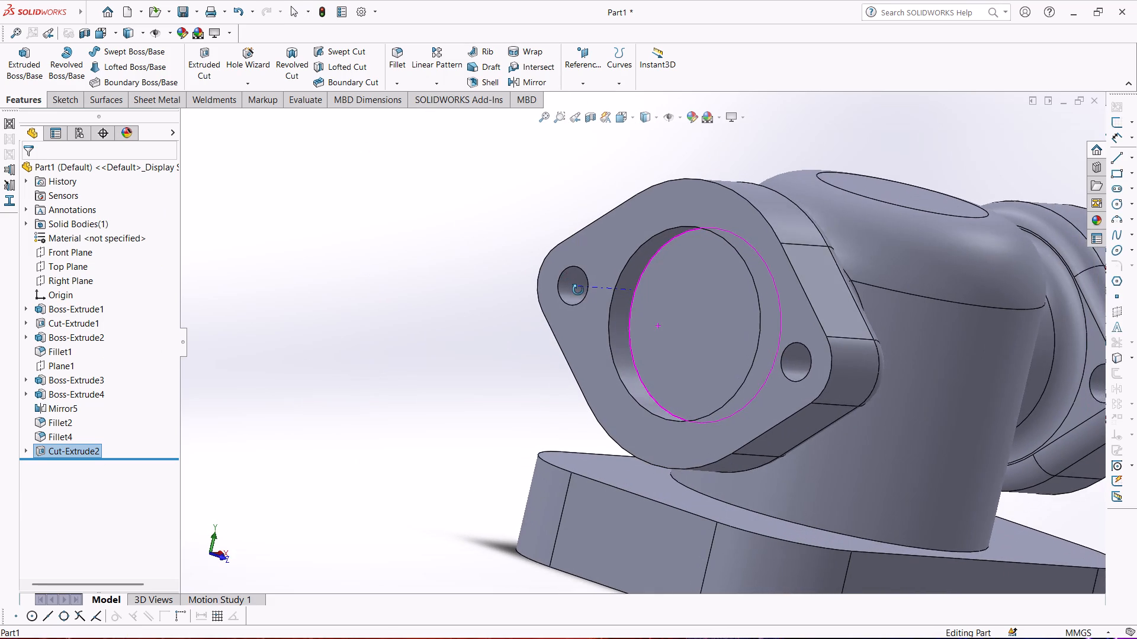
middle_drag(578, 290, 580, 291)
click(706, 306)
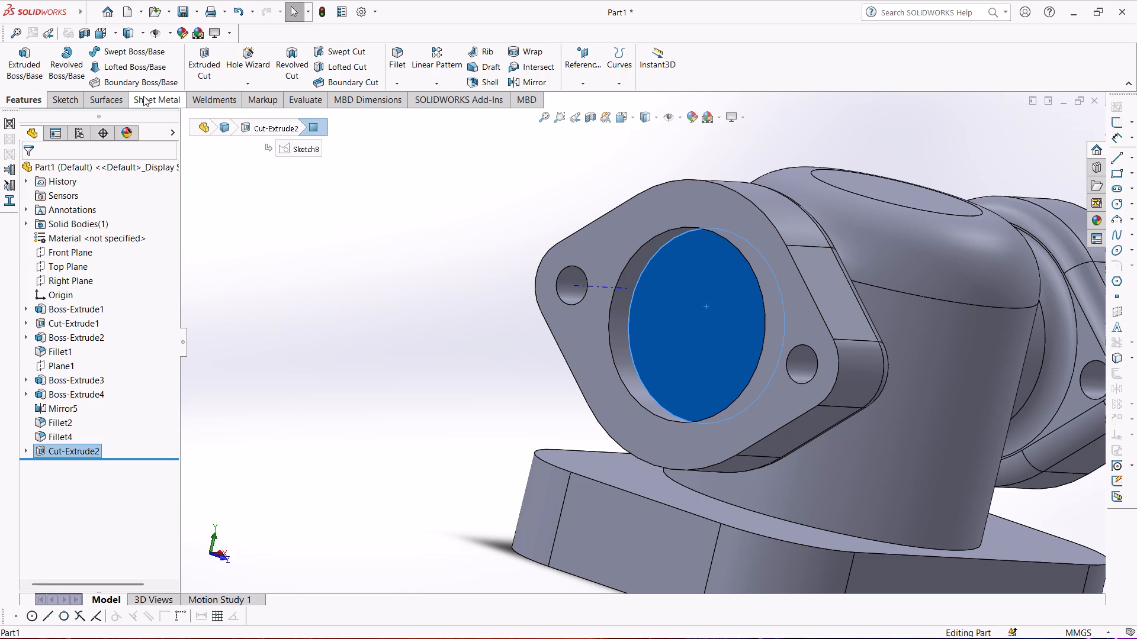
click(72, 99)
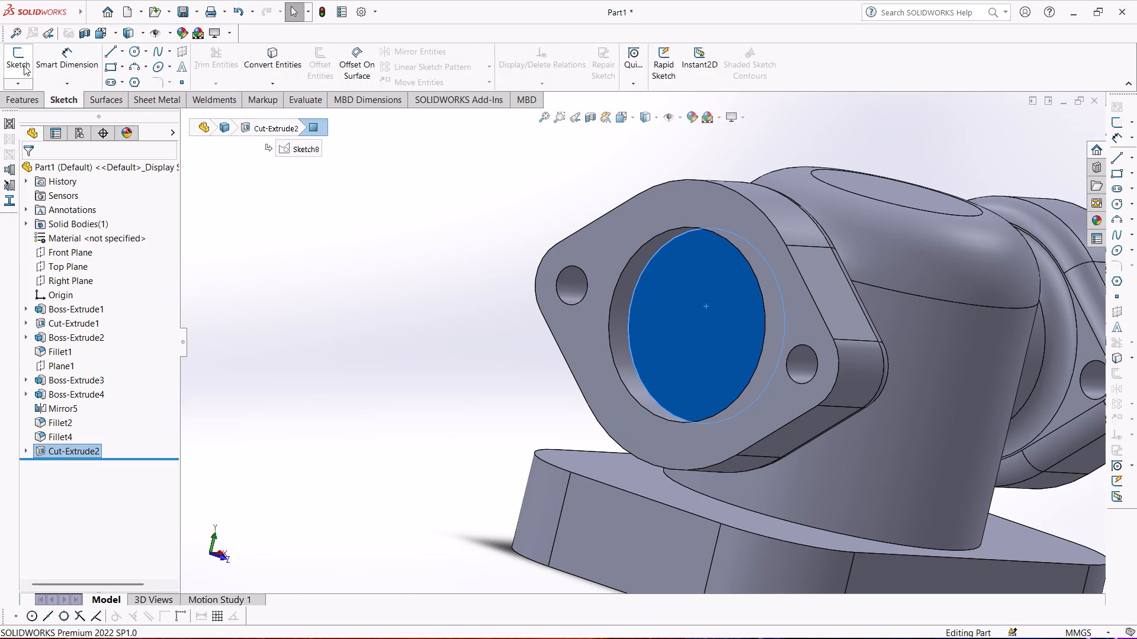
click(24, 65)
click(186, 169)
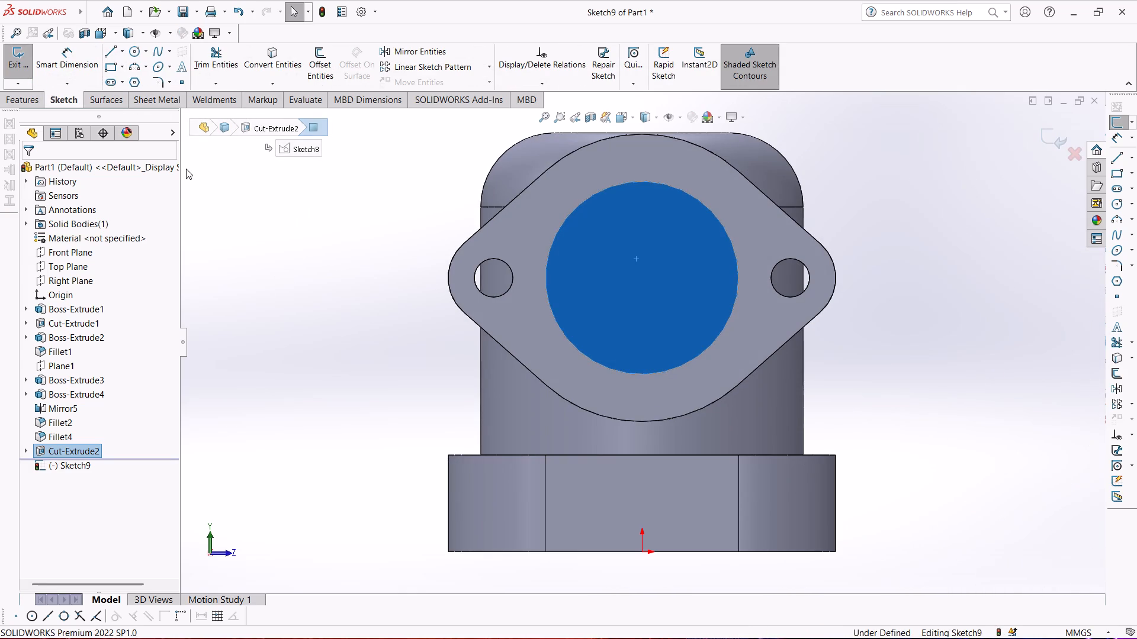
click(136, 47)
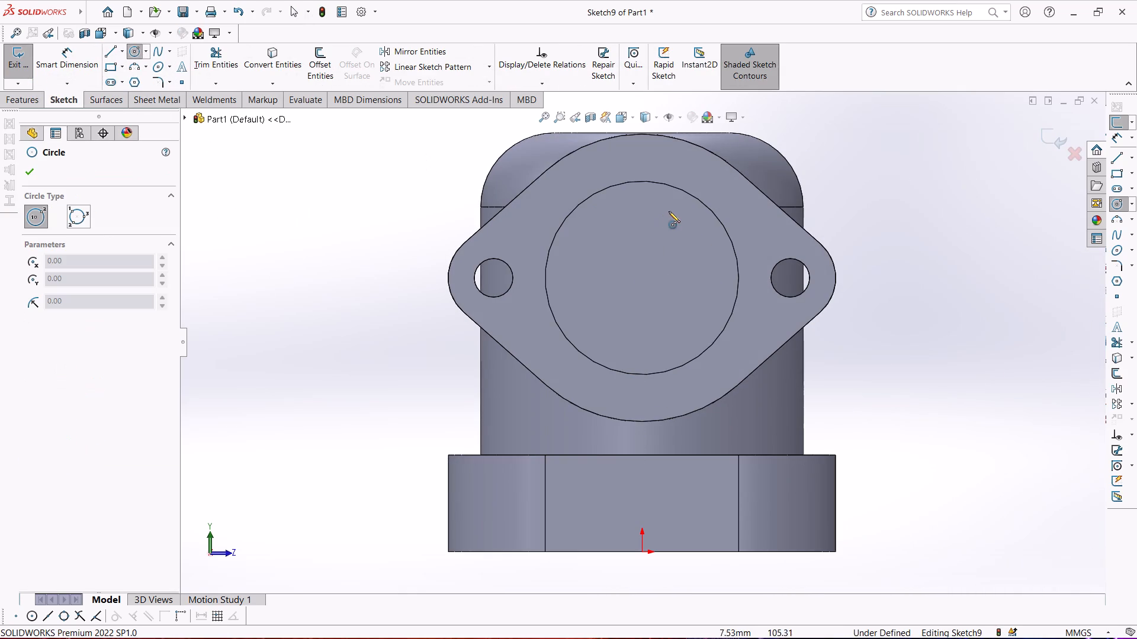
click(640, 277)
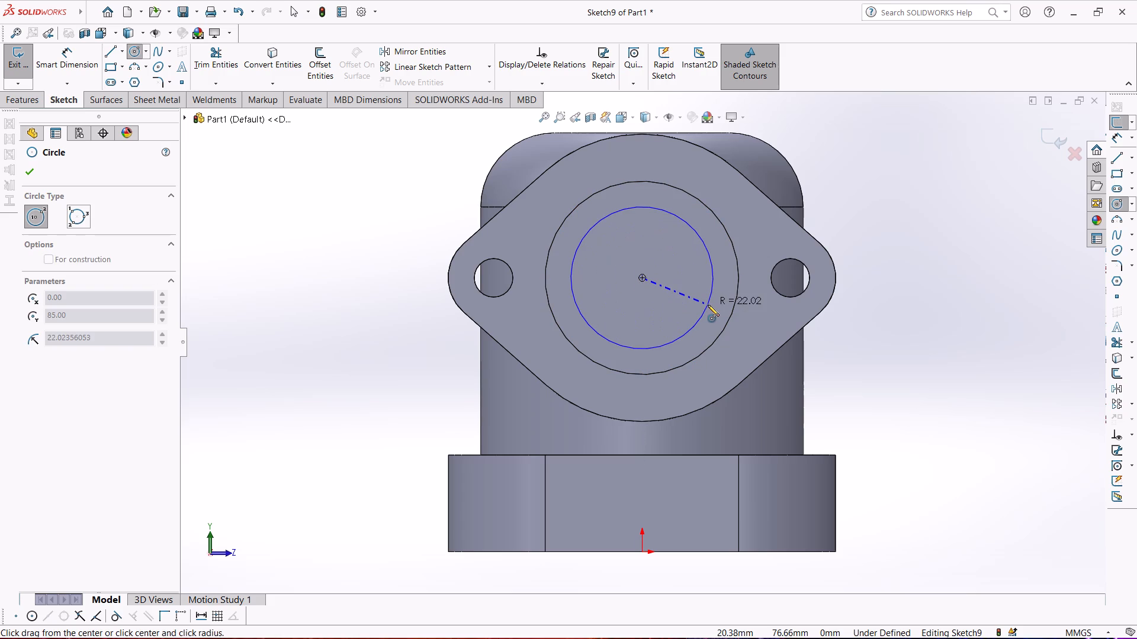
click(708, 305)
Dimension the recess-floor circle's diameter to 50 mm and exit the sketch.
click(68, 56)
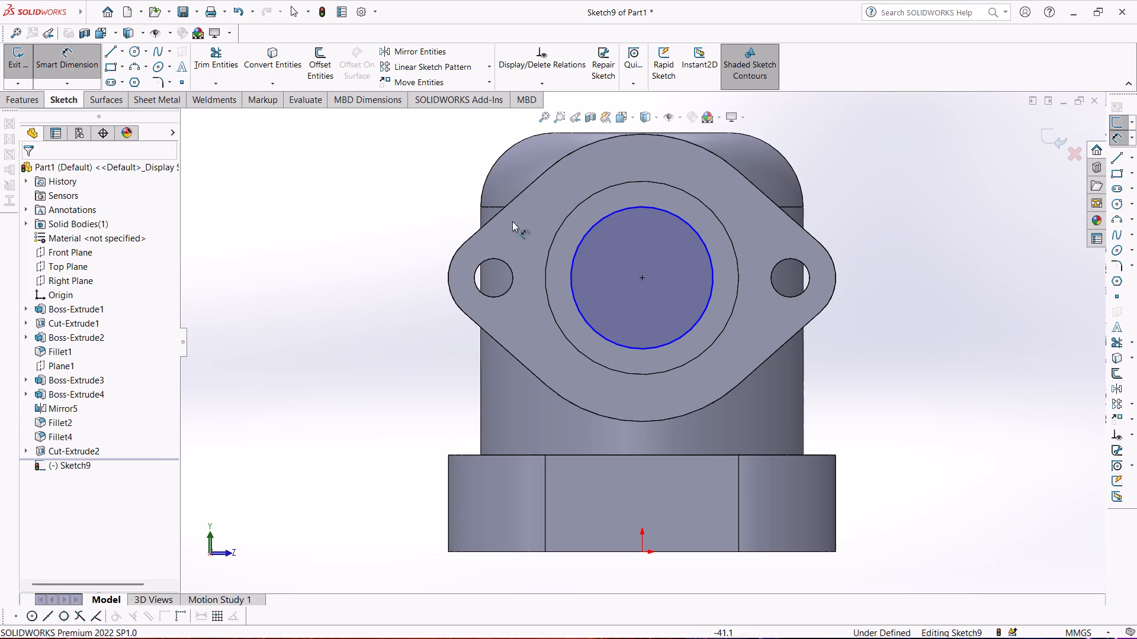
click(576, 248)
click(366, 232)
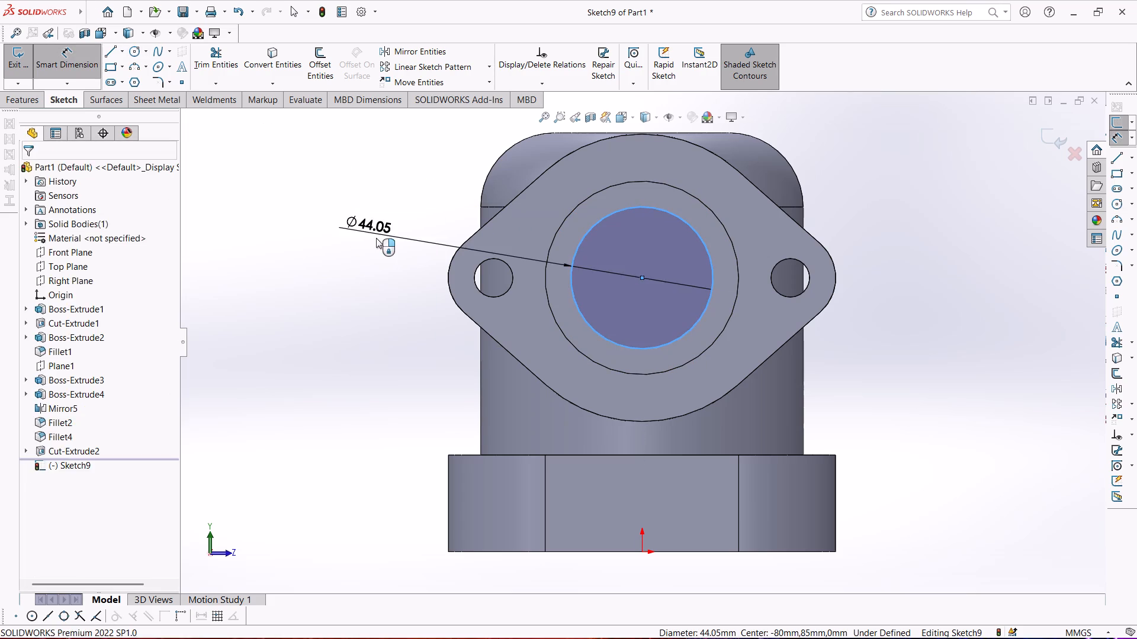
key(5)
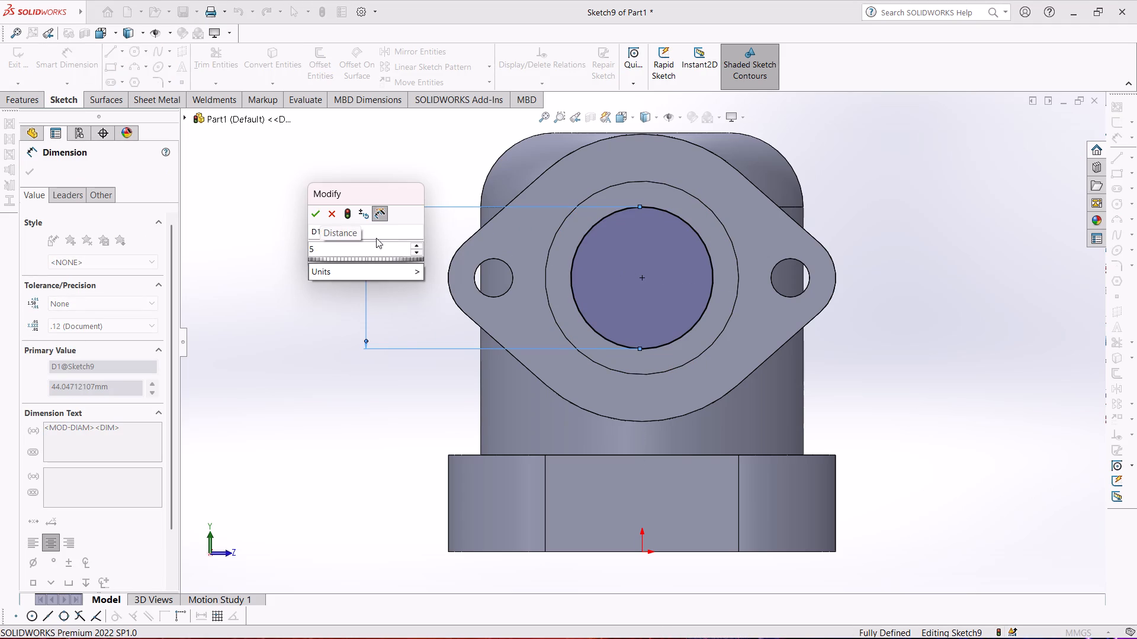
key(0)
key(Return)
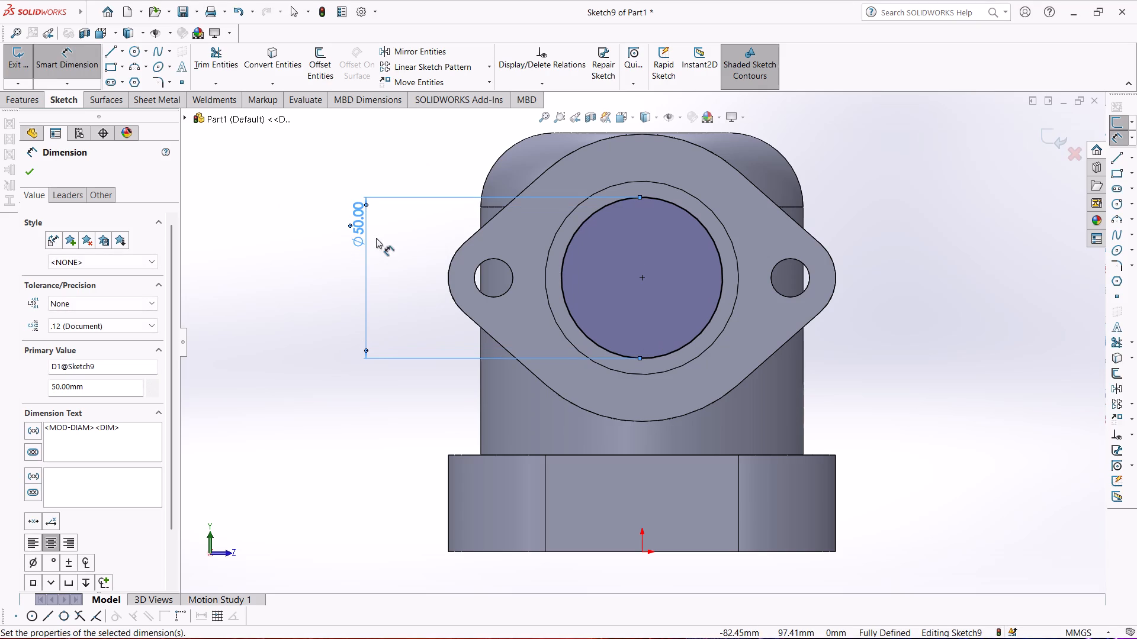
click(15, 64)
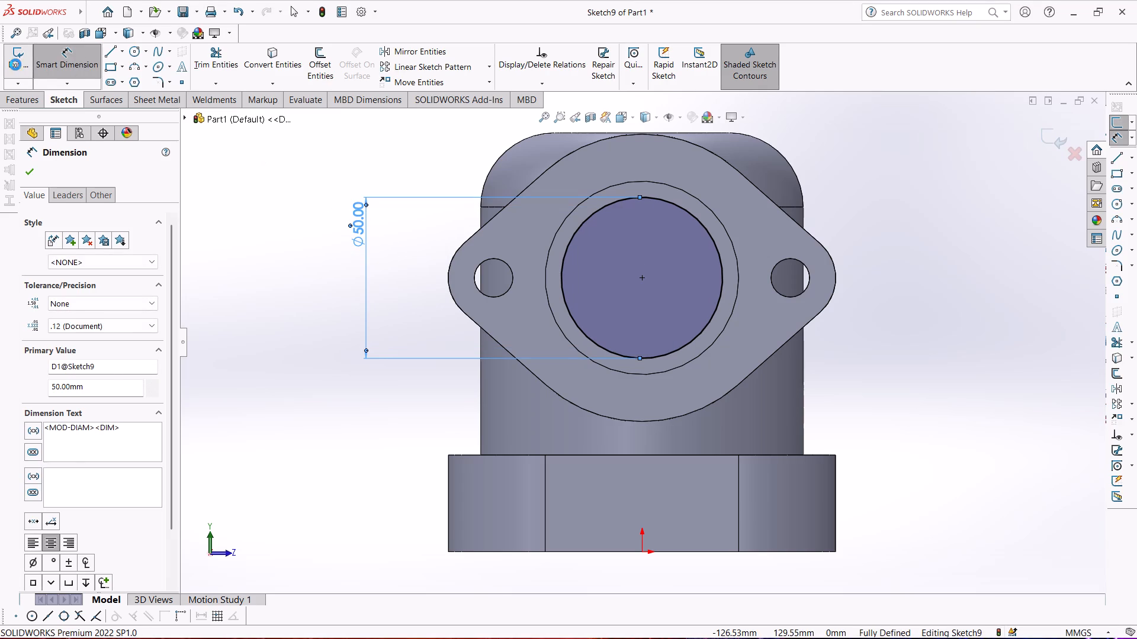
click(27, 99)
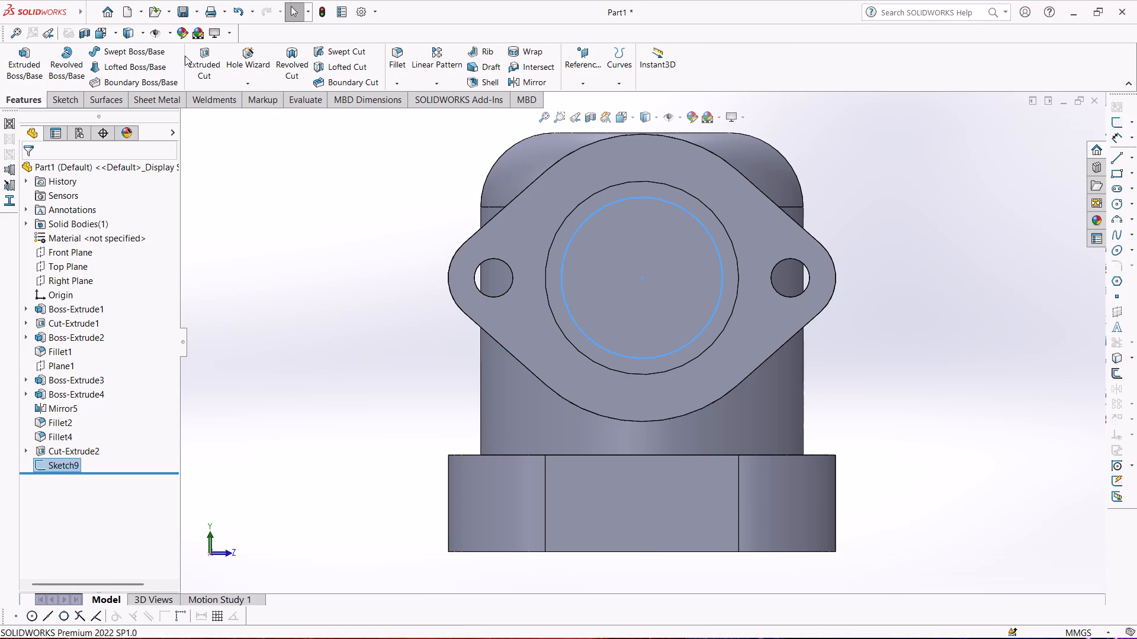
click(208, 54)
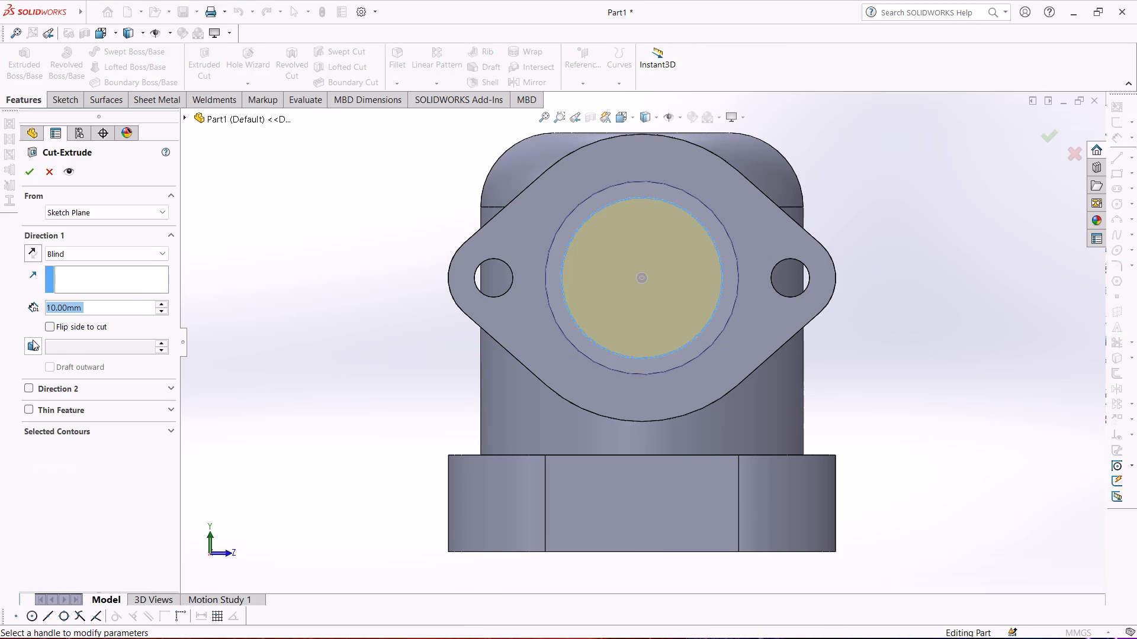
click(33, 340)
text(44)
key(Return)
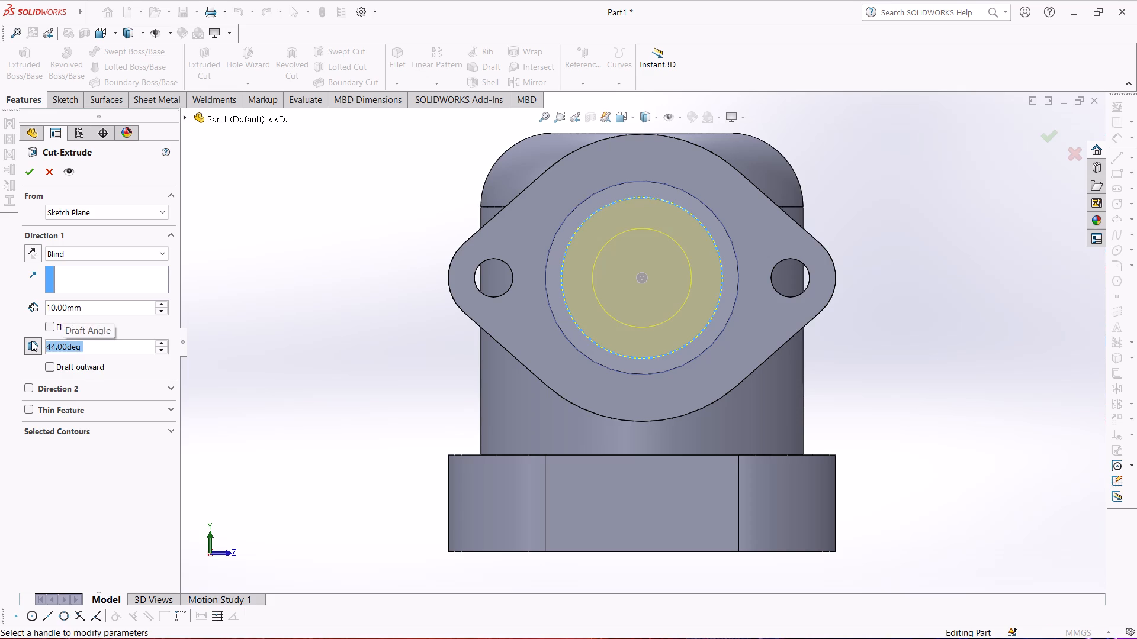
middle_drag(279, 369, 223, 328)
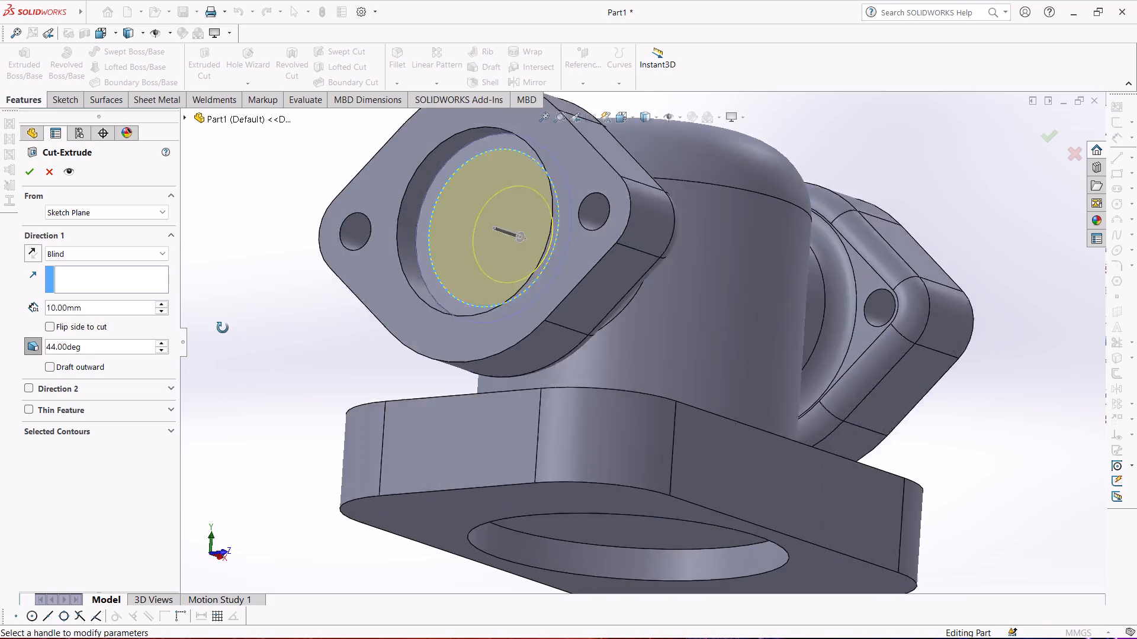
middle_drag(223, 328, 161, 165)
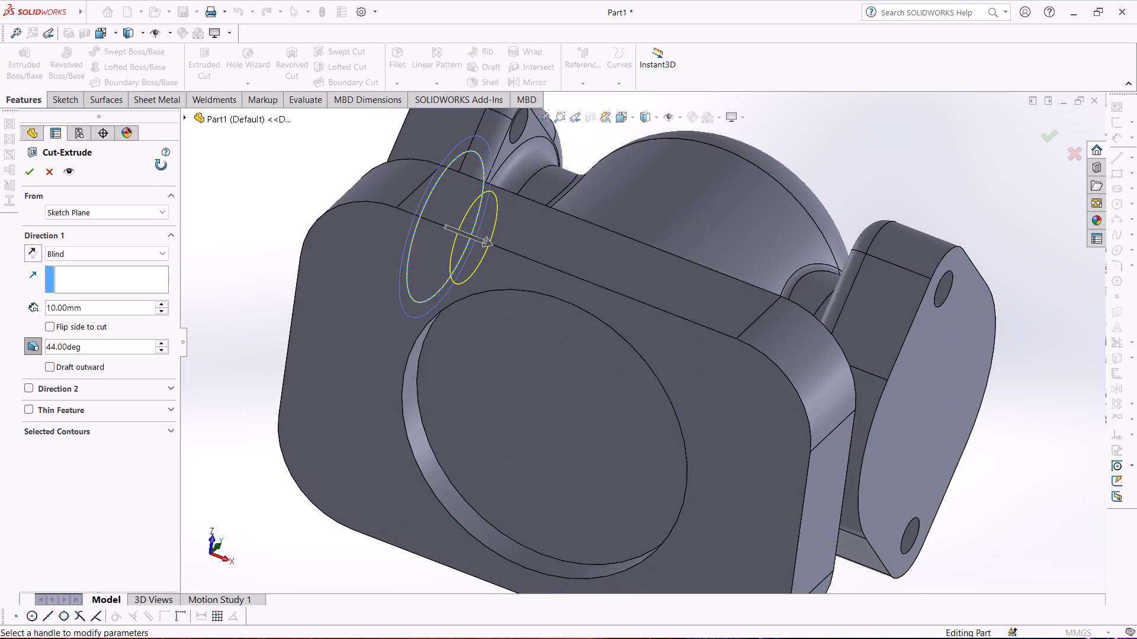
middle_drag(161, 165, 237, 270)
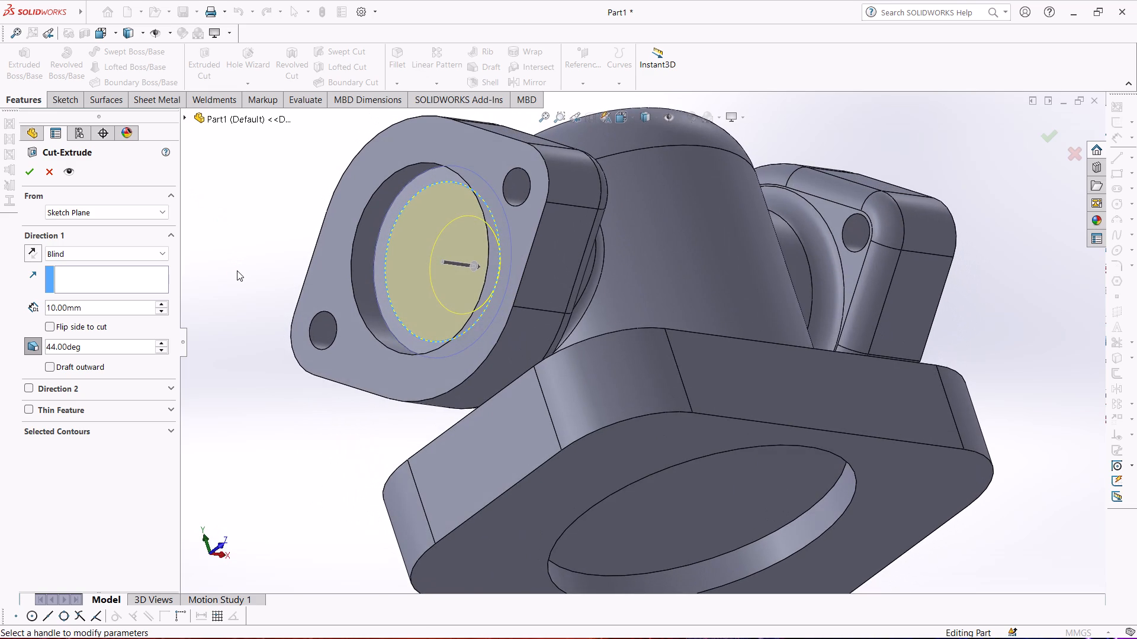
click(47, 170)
Sketch a circle about 65 mm in diameter on the floor of the base's underside pocket, centred on the origin.
scroll(200, 279, up, 3)
middle_drag(306, 308, 256, 230)
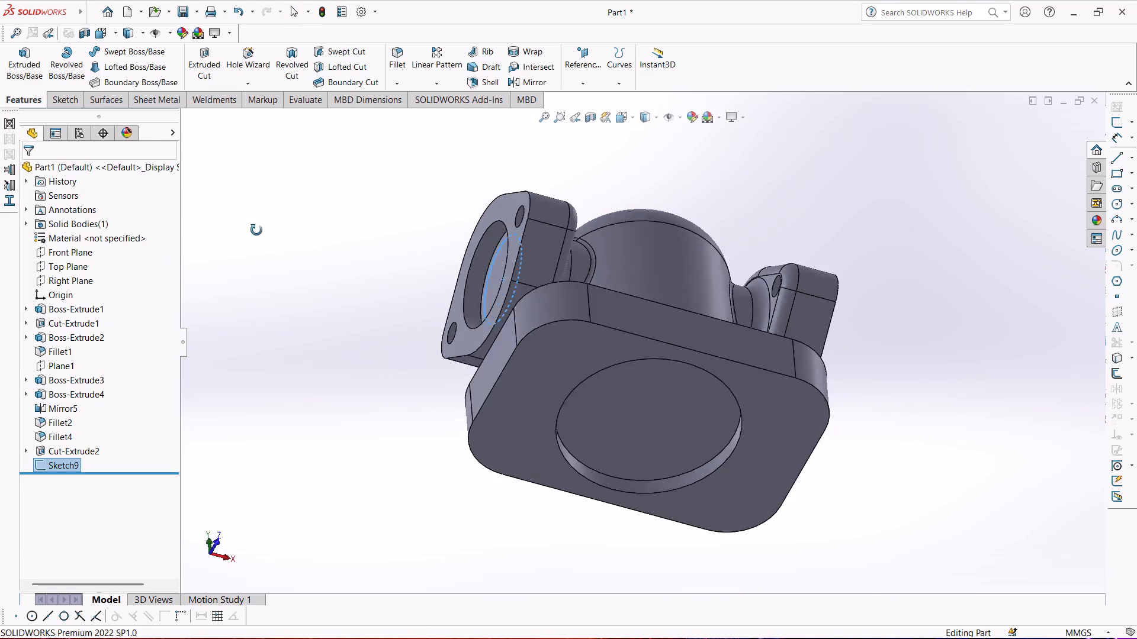
middle_drag(256, 230, 205, 145)
click(560, 373)
middle_drag(327, 388, 359, 308)
scroll(345, 356, up, 1)
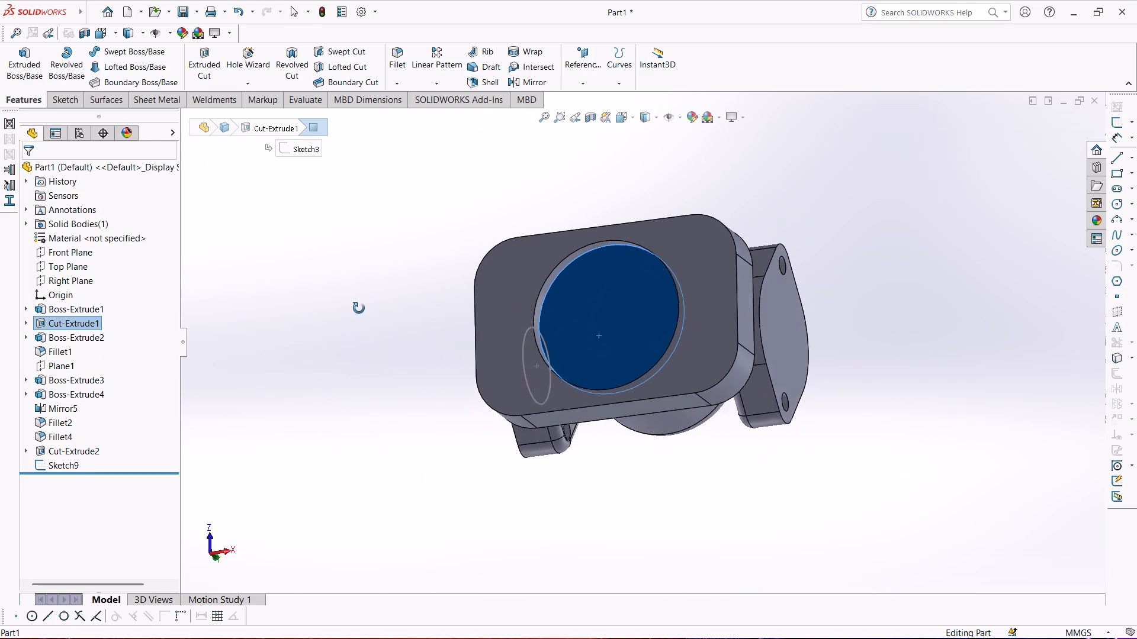
middle_drag(359, 308, 378, 447)
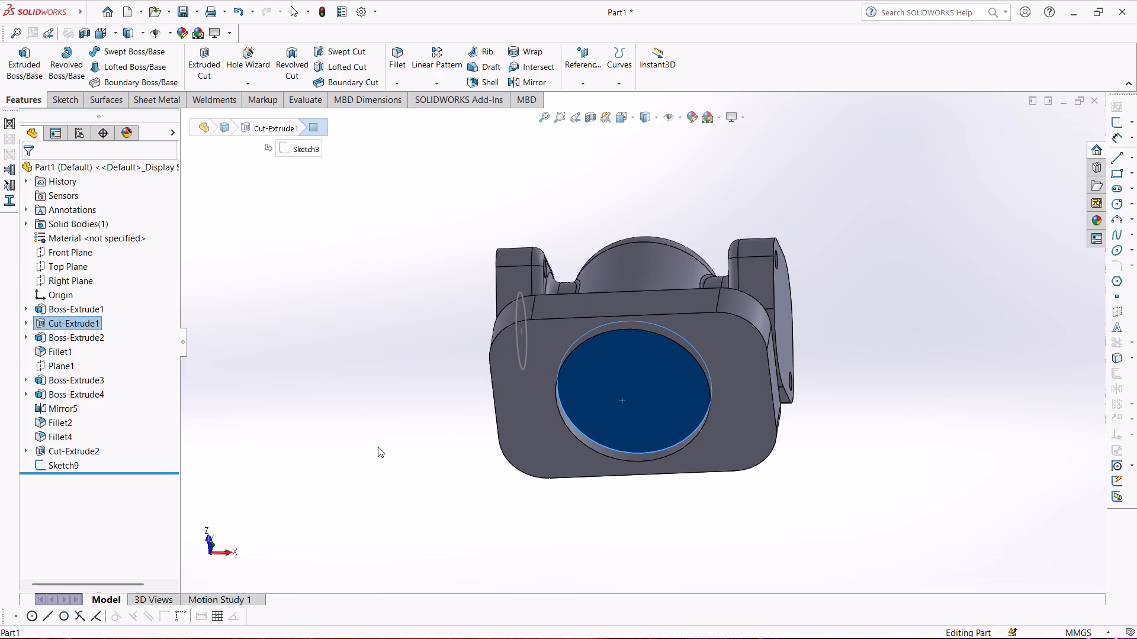
click(69, 99)
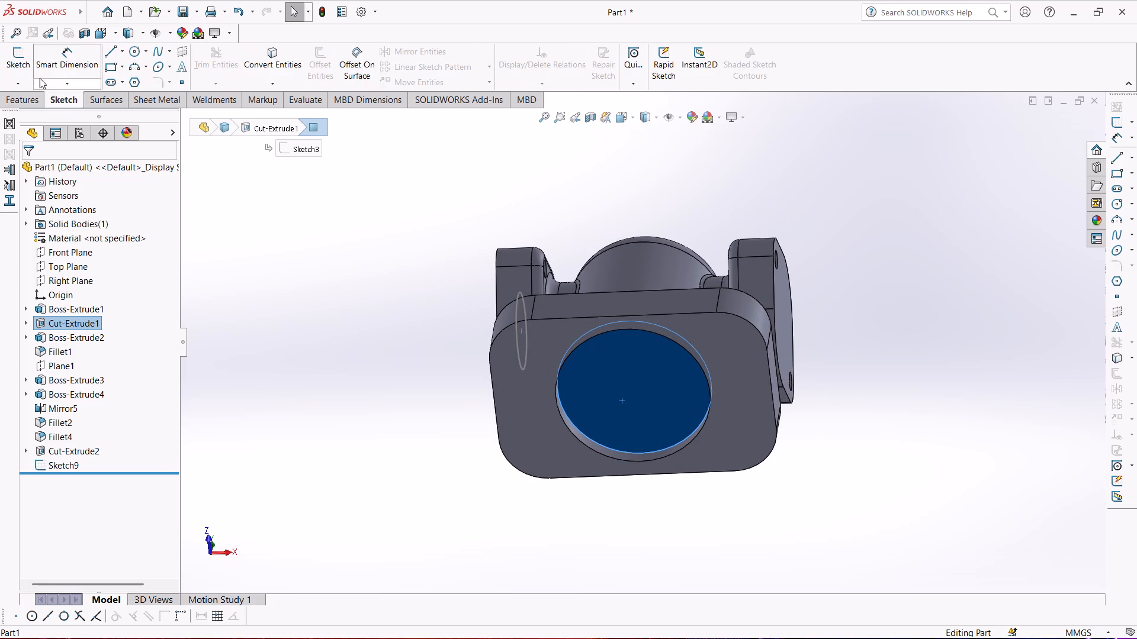
click(21, 63)
click(202, 238)
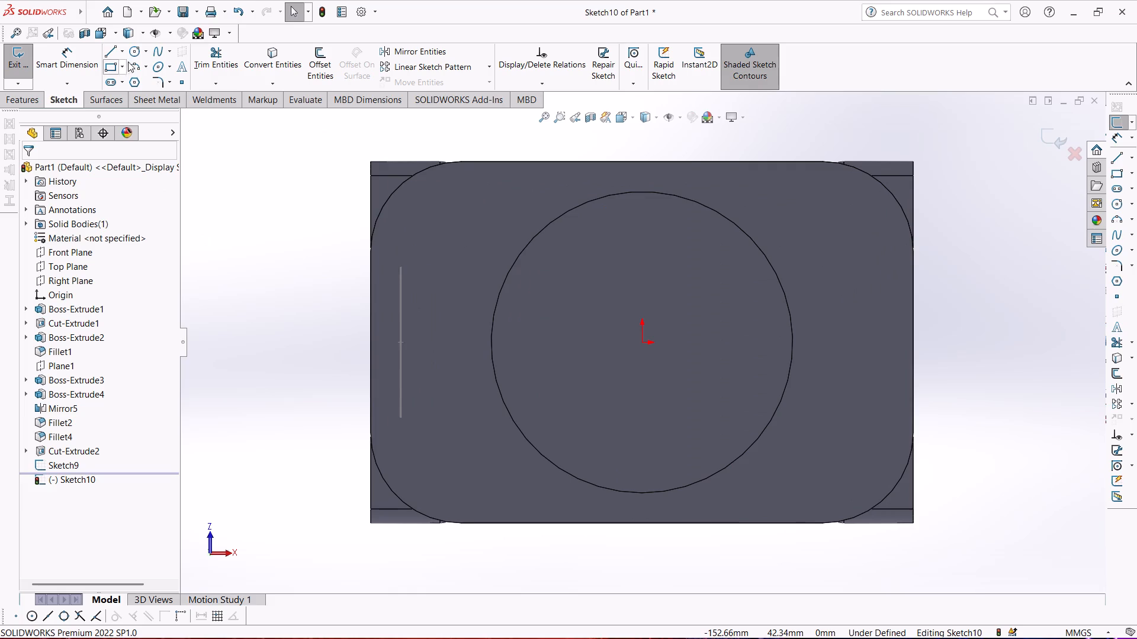
click(133, 50)
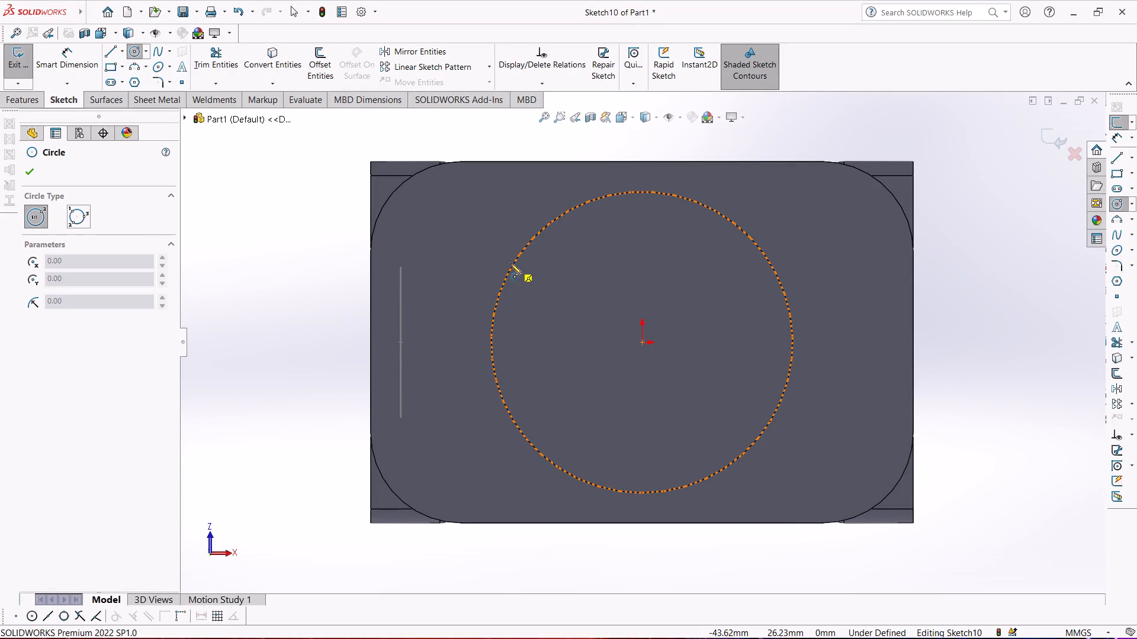
click(641, 343)
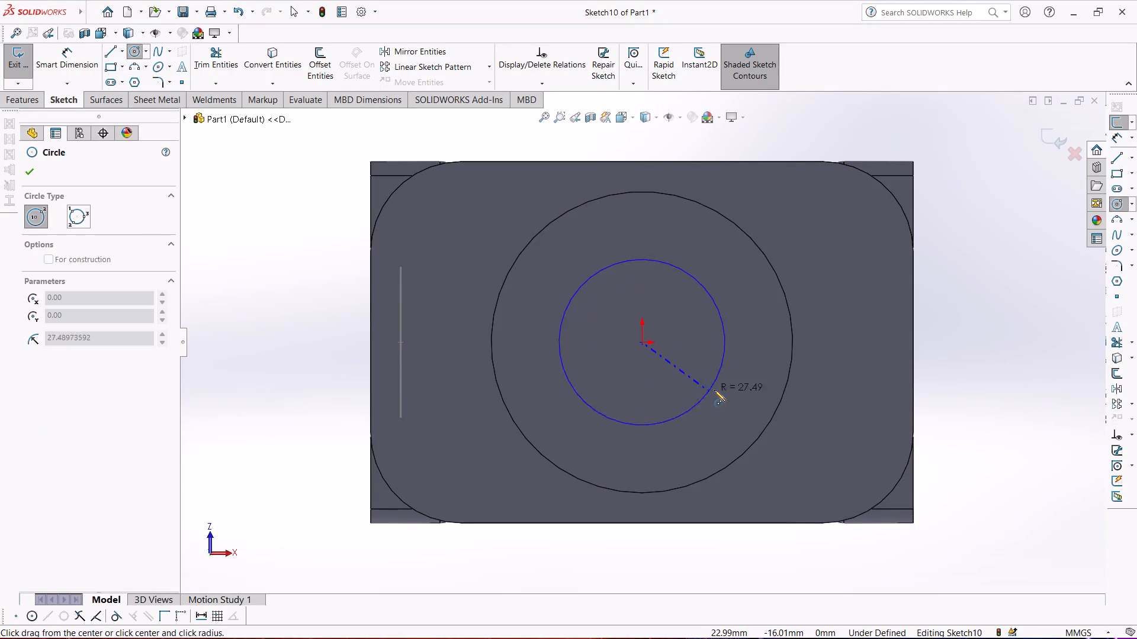
click(726, 392)
Dimension the pocket-floor circle's diameter to 80 mm and exit the sketch.
click(70, 57)
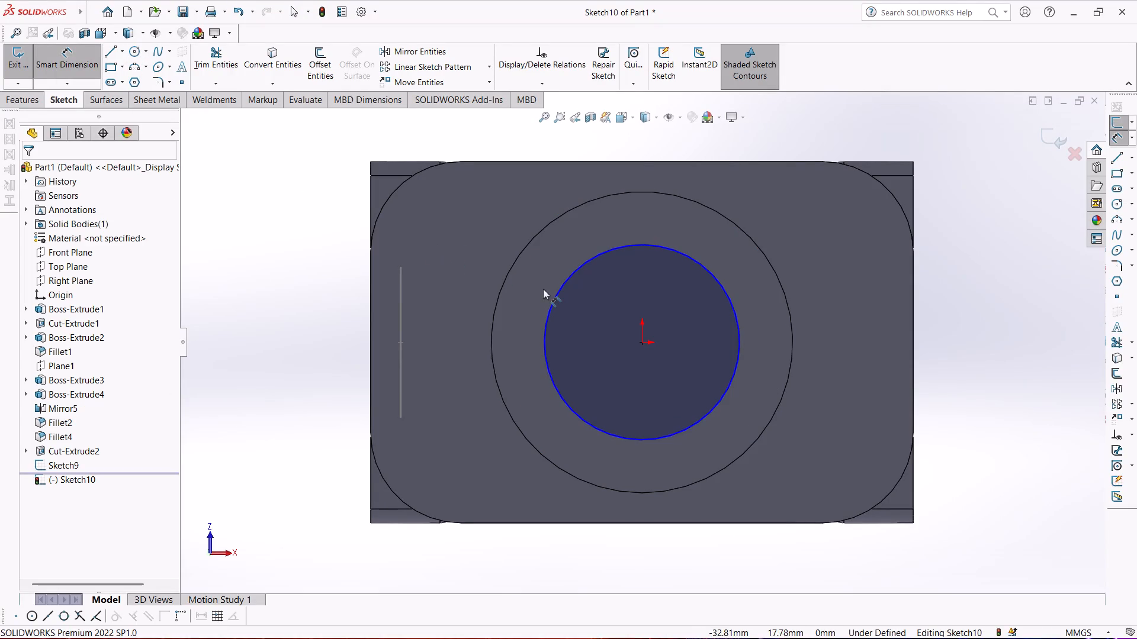
click(556, 301)
click(449, 276)
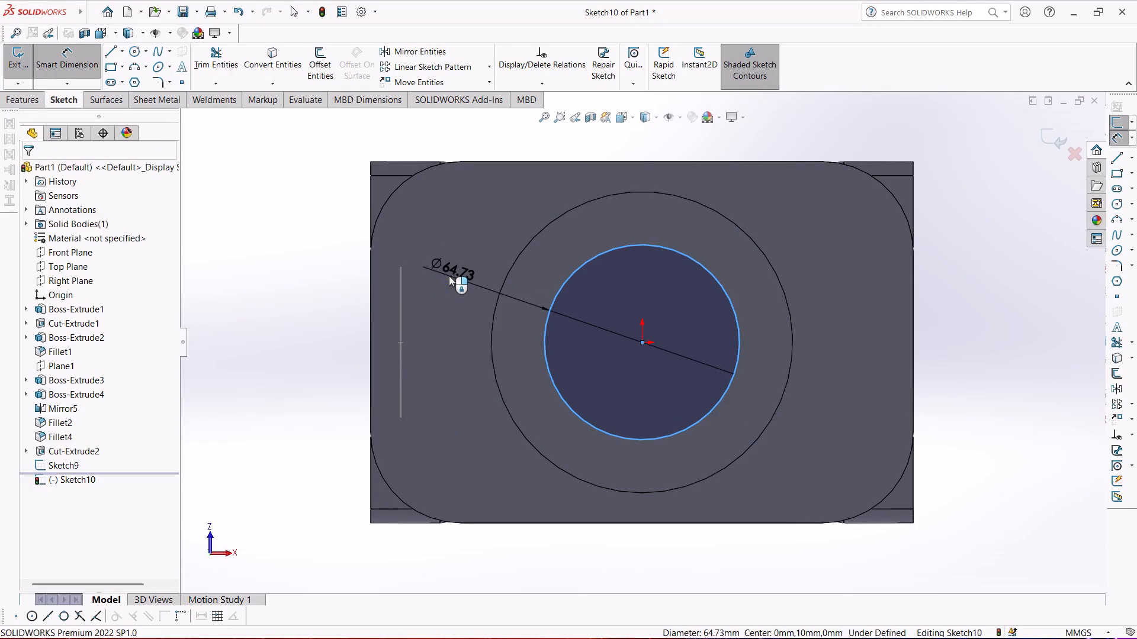
text(80)
key(Return)
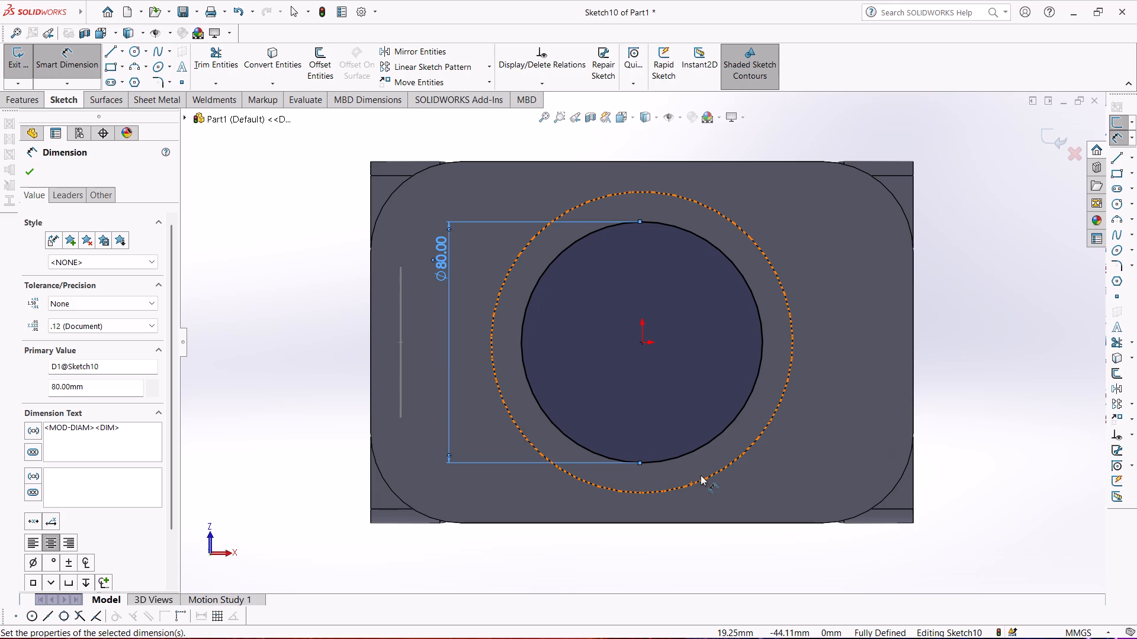
click(28, 169)
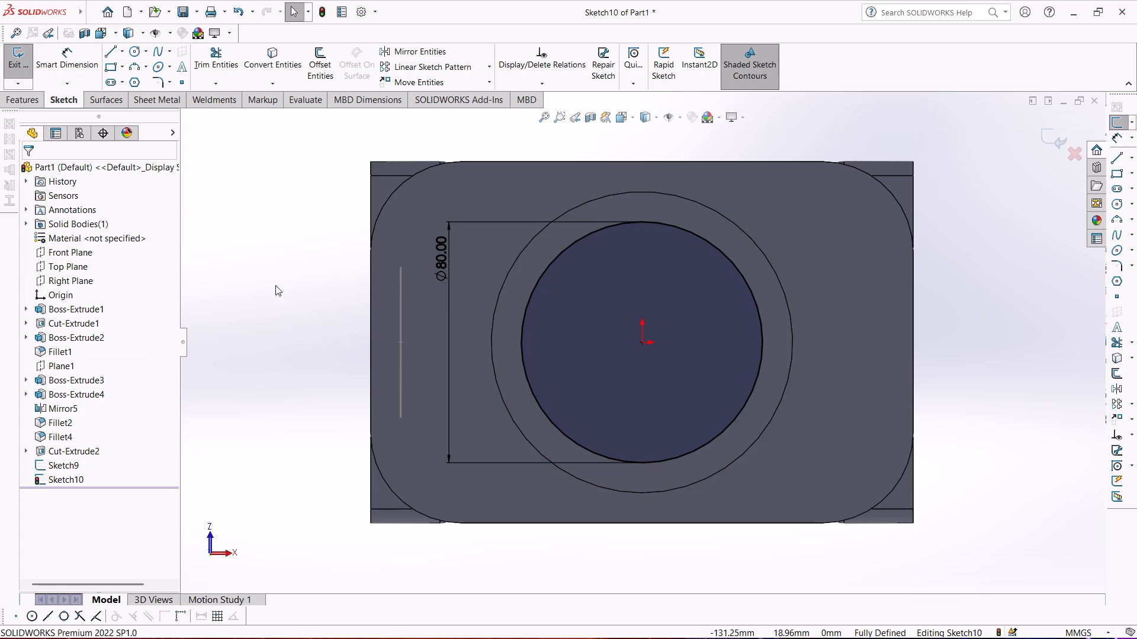
click(22, 66)
Start an extruded cut from the 80 mm circle on the base's underside pocket floor, with a draft angle of 28/2 degrees.
middle_drag(296, 237, 325, 382)
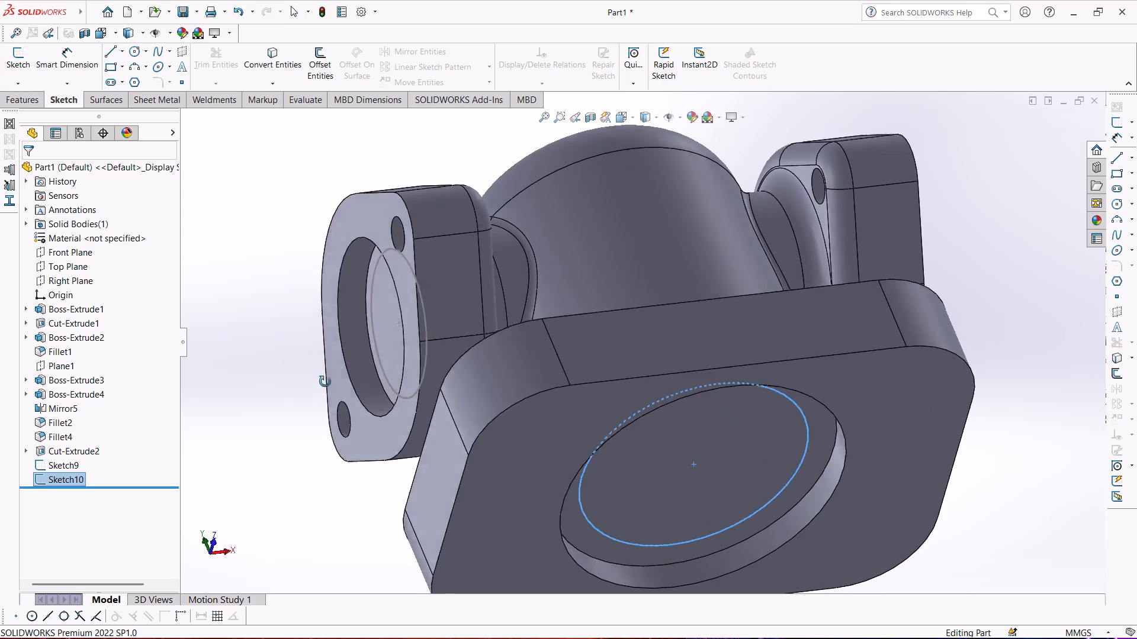
middle_drag(325, 382, 328, 393)
scroll(327, 392, up, 1)
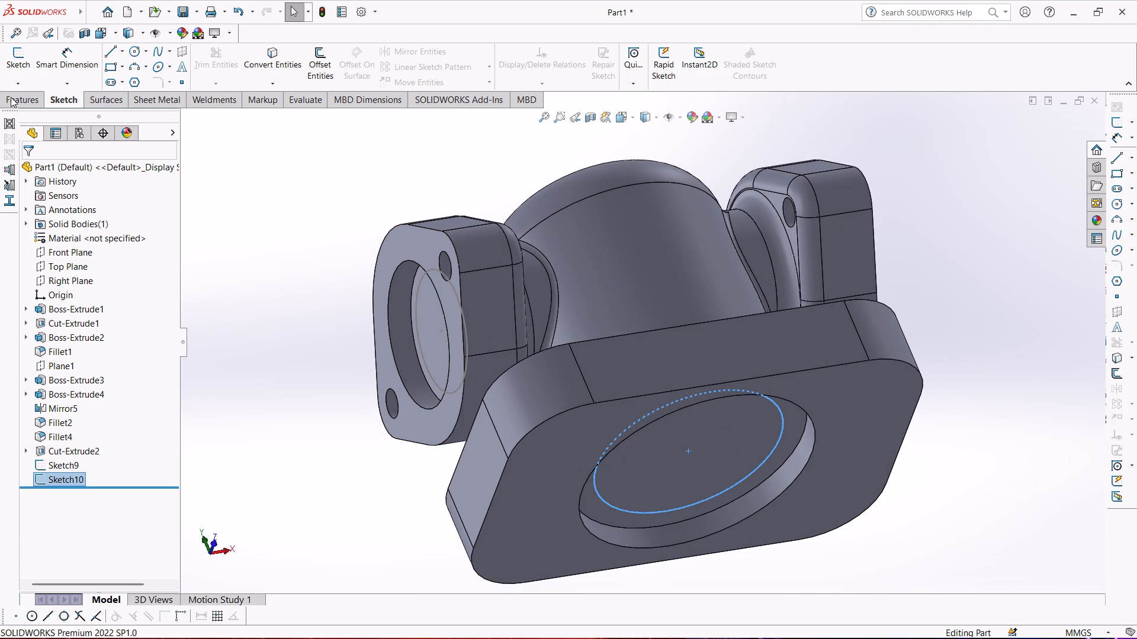
click(17, 96)
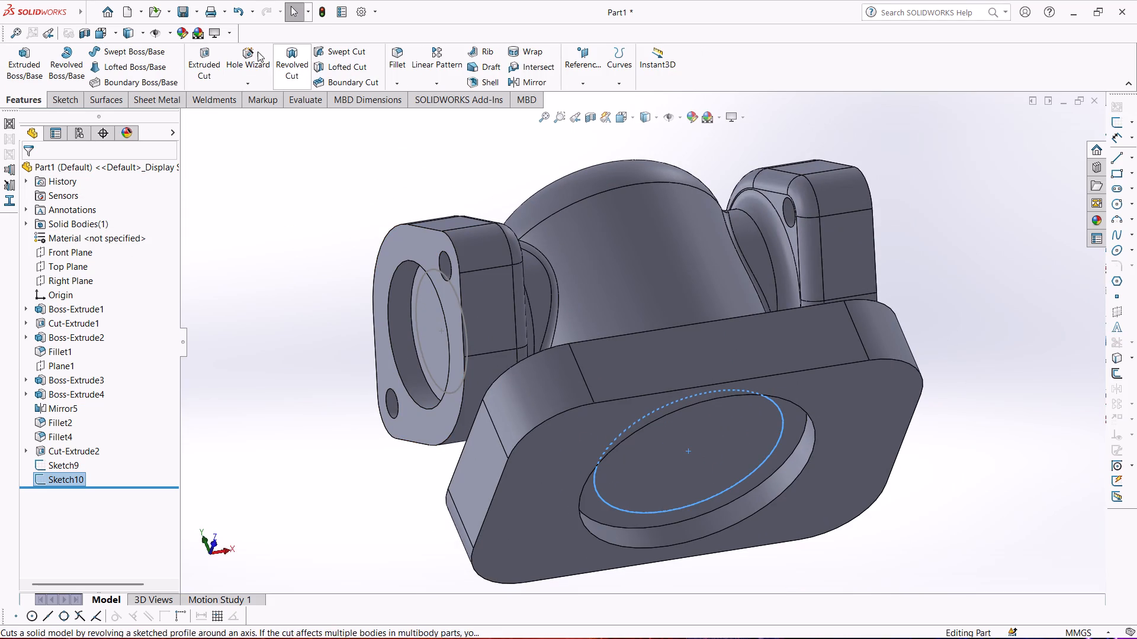
click(193, 56)
middle_drag(303, 204, 280, 151)
click(38, 346)
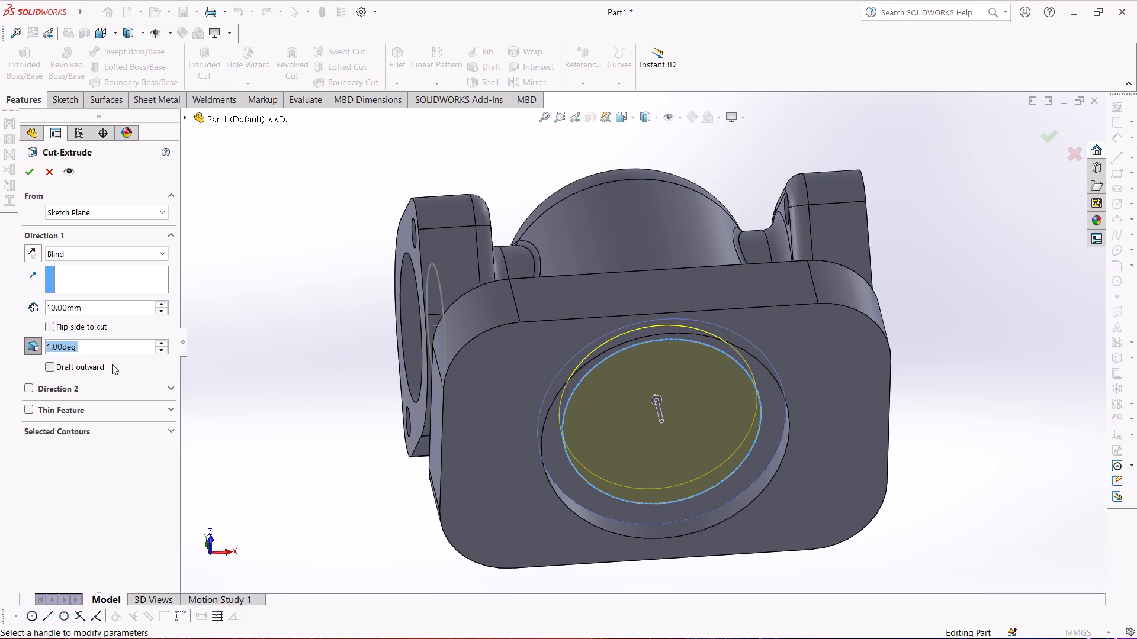
text(28)
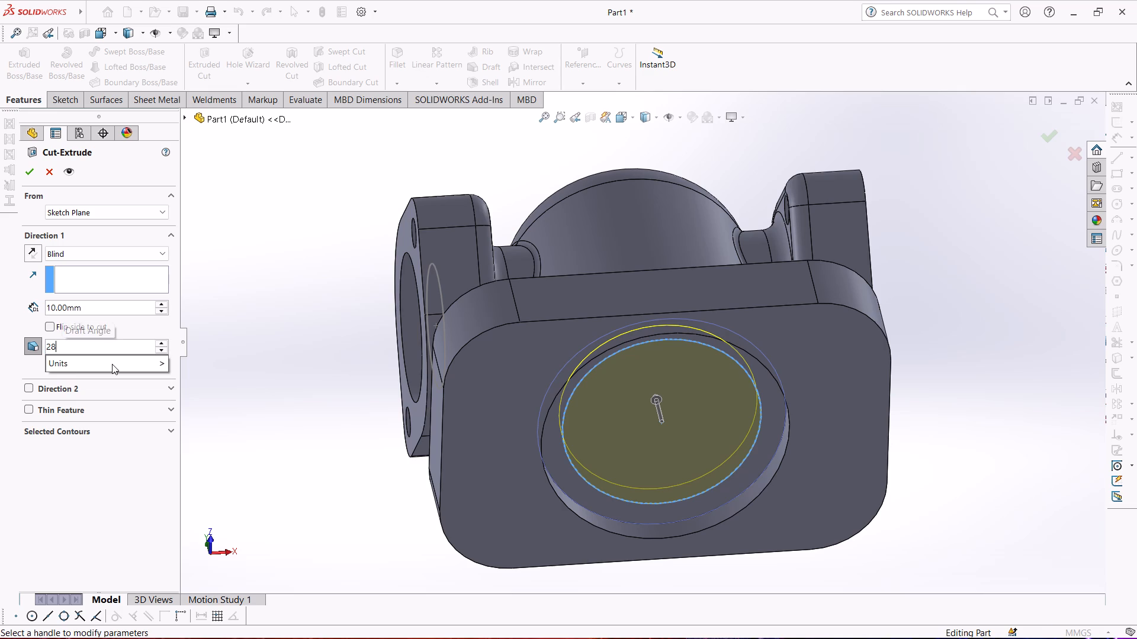
key(slash)
key(2)
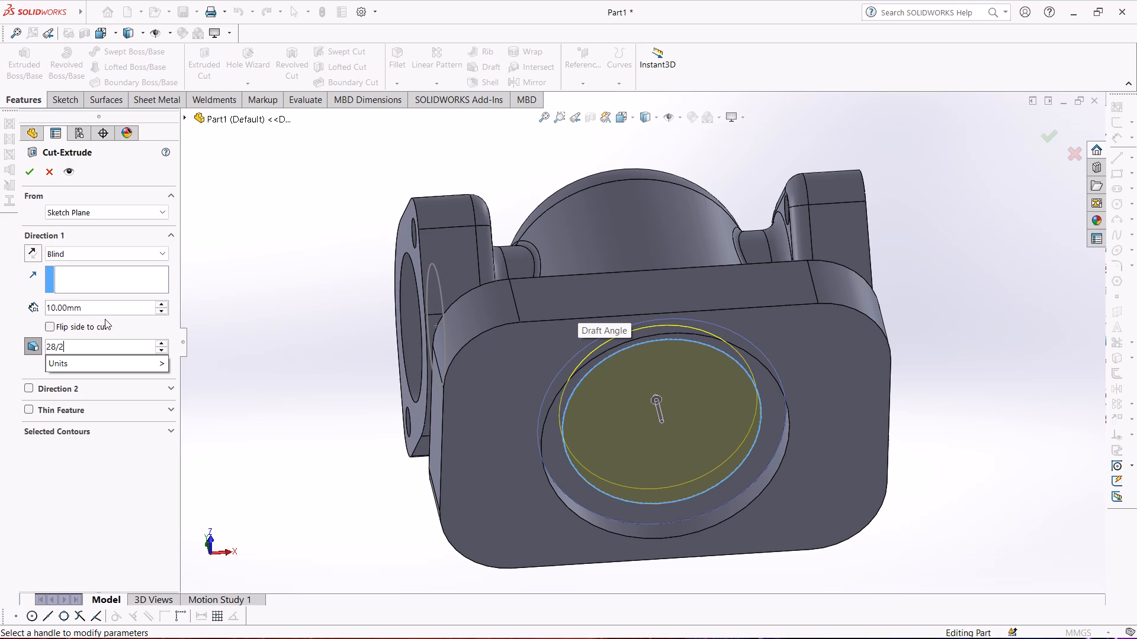
click(242, 283)
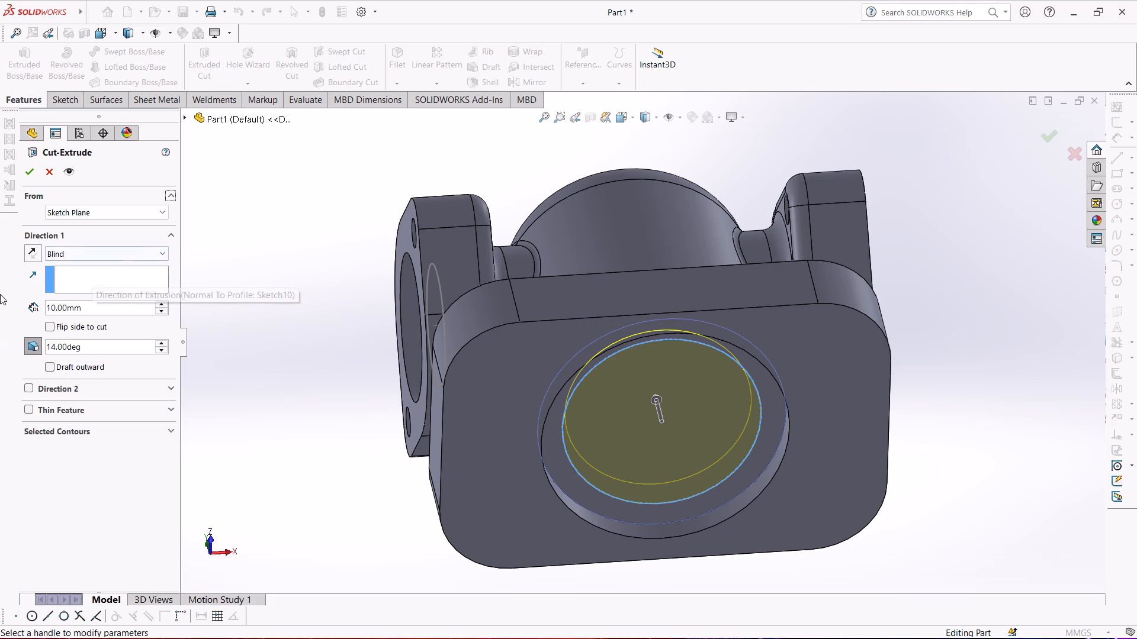
Set the drafted base cut's blind depth to 110 mm, check its reach inside the boss, and apply the cut.
drag(88, 305, 0, 312)
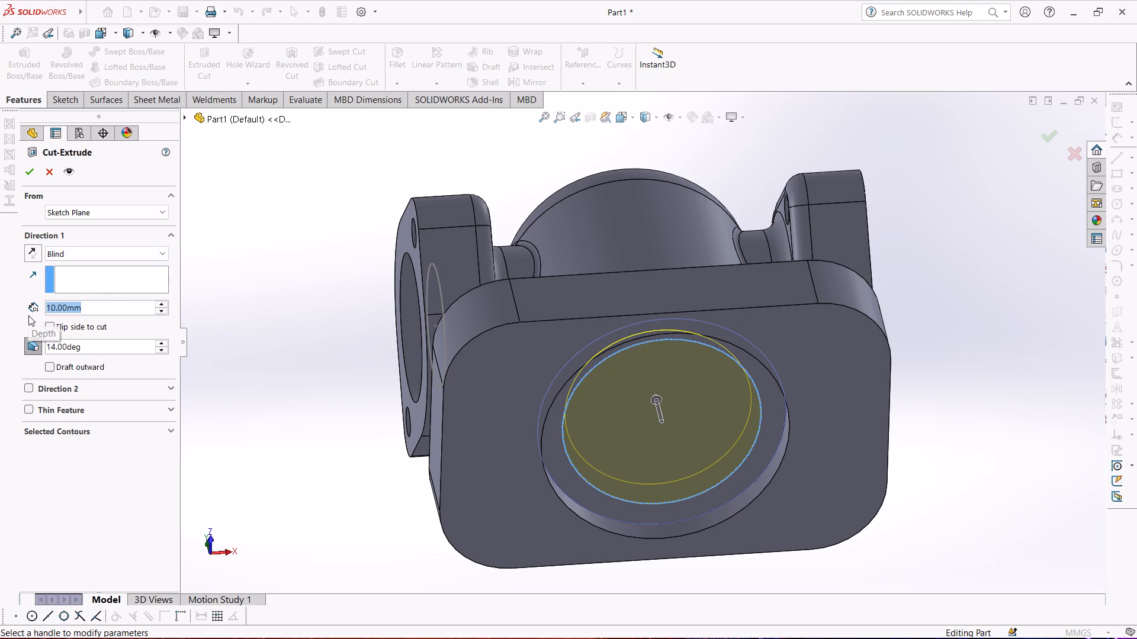
key(1)
key(2)
key(0)
key(Return)
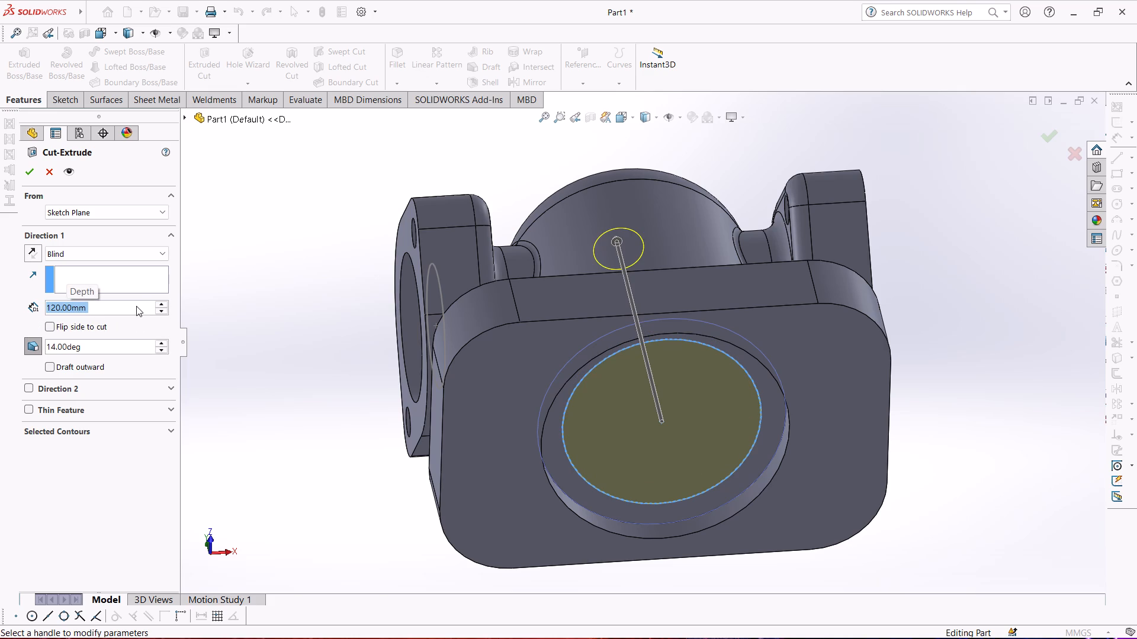
key(1)
text(10)
key(Return)
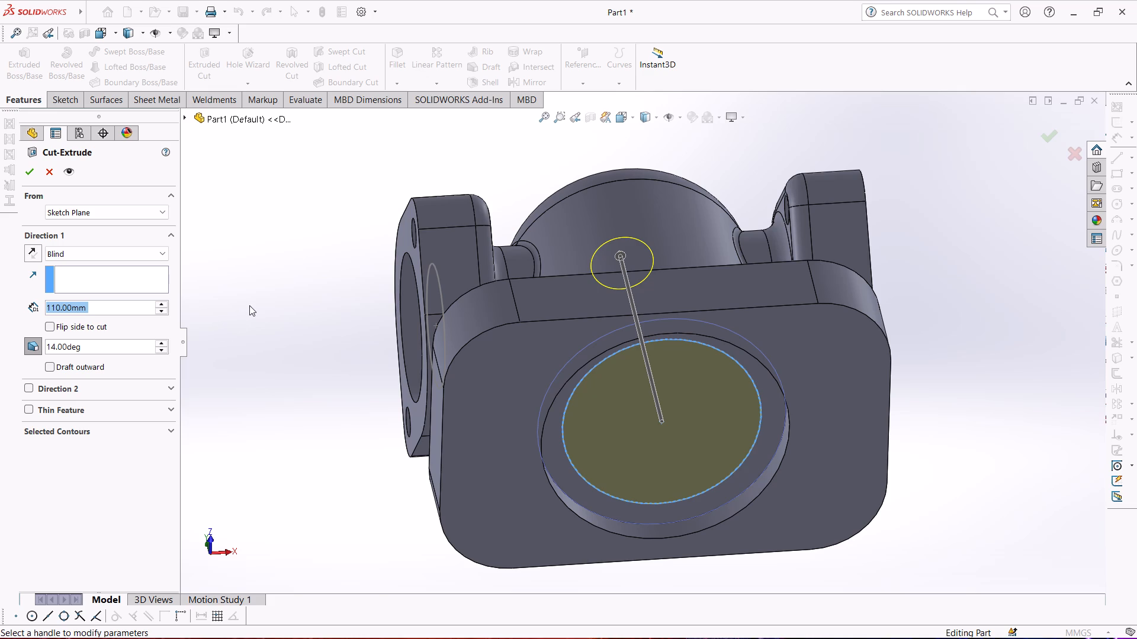
middle_drag(295, 283, 403, 430)
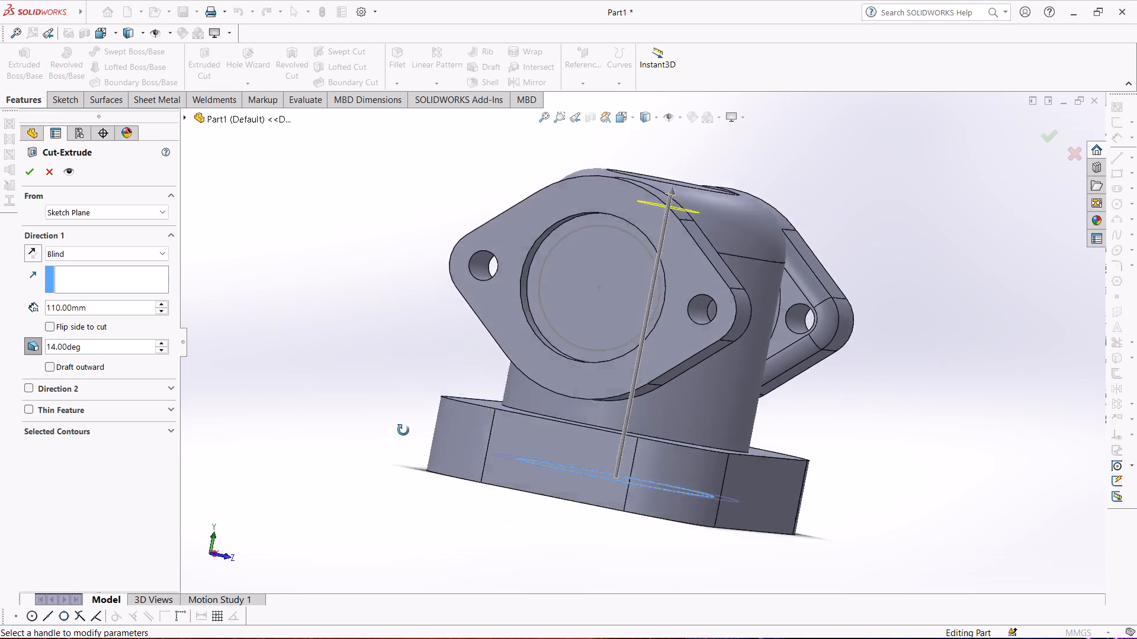
middle_drag(403, 430, 346, 411)
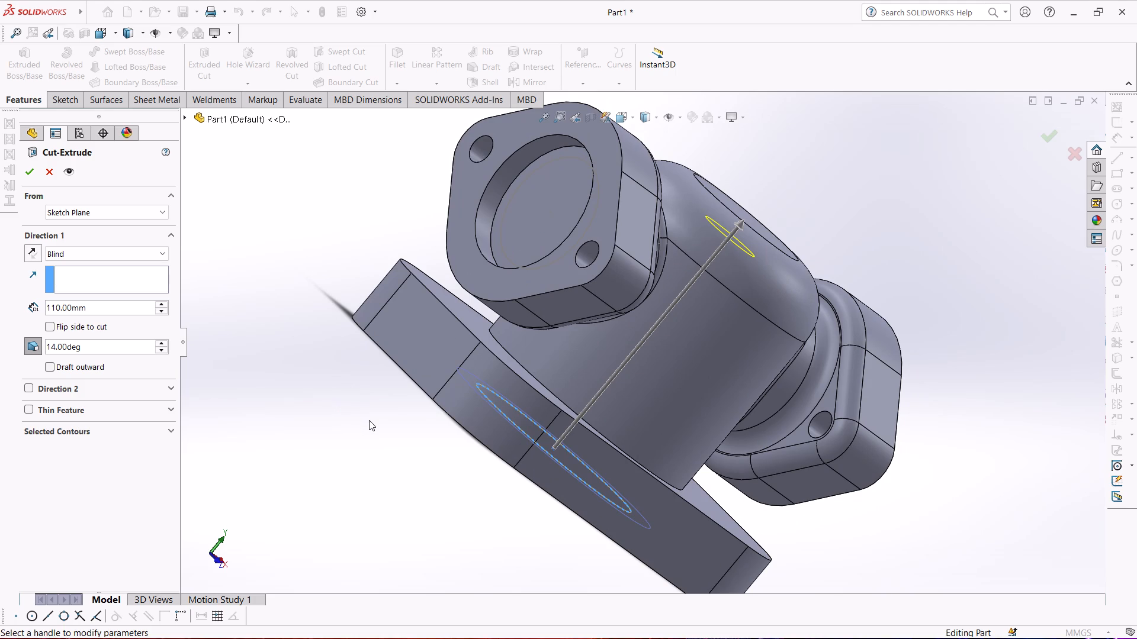
middle_drag(368, 418, 436, 221)
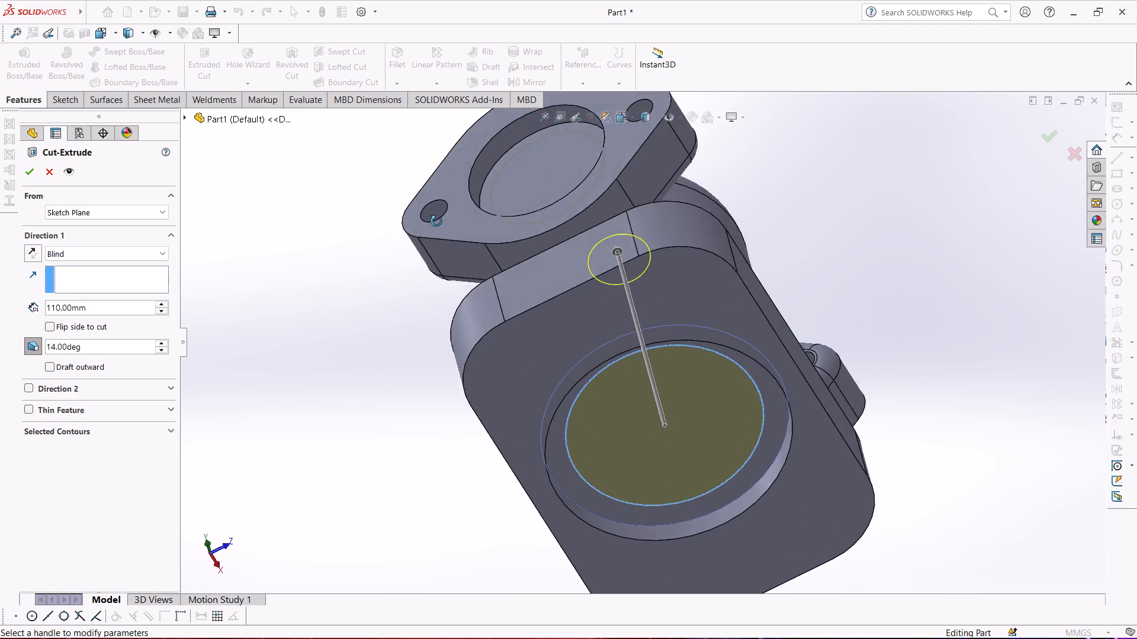
middle_drag(436, 221, 352, 356)
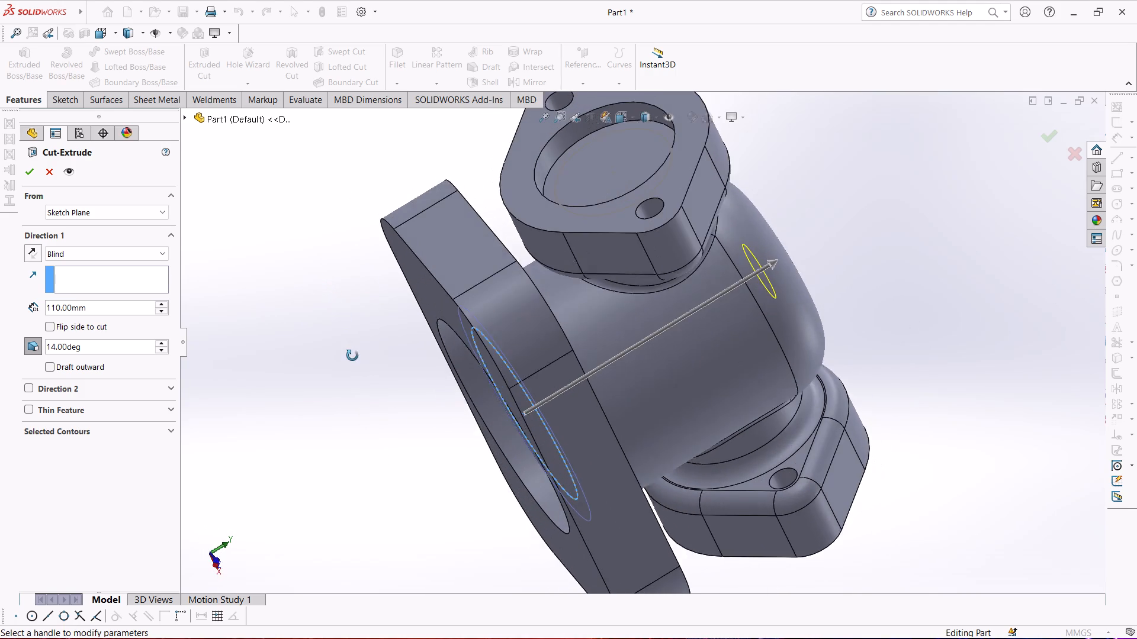
middle_drag(352, 356, 353, 359)
middle_drag(353, 359, 317, 415)
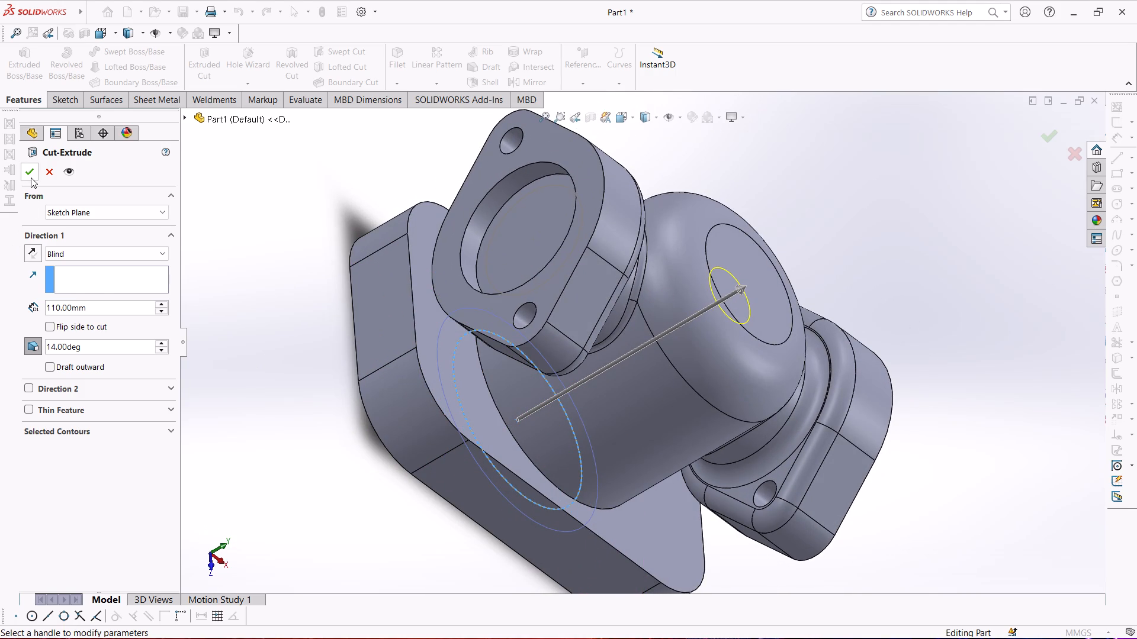
click(30, 173)
Start an extruded cut from the 50 mm circle sketched on the flange recess floor.
middle_drag(165, 405, 404, 168)
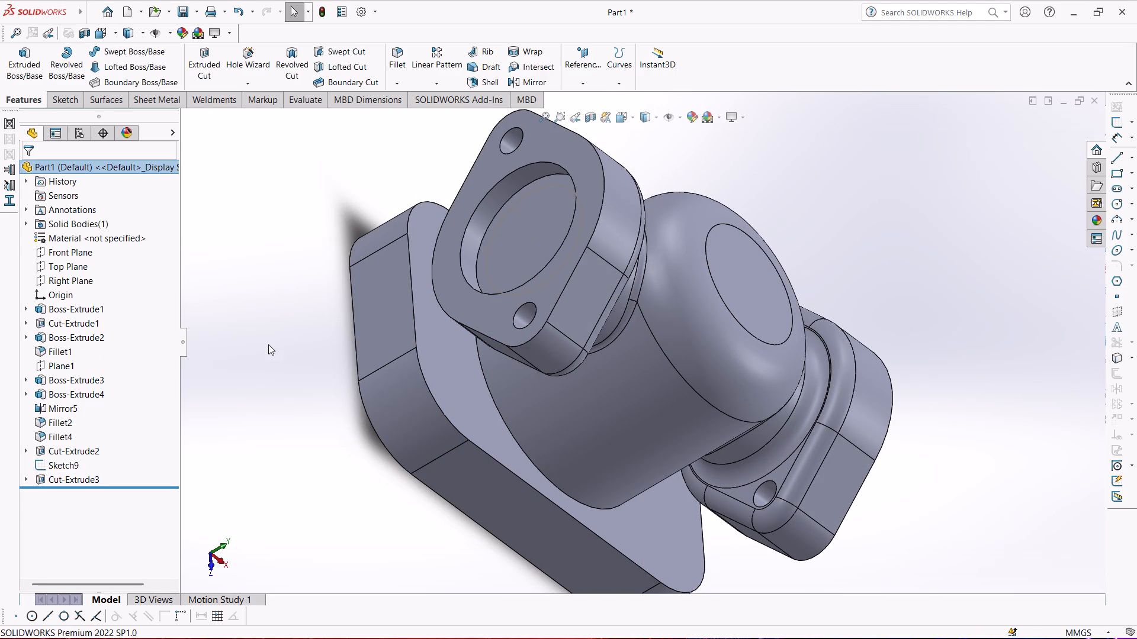
click(265, 353)
middle_drag(266, 357, 377, 228)
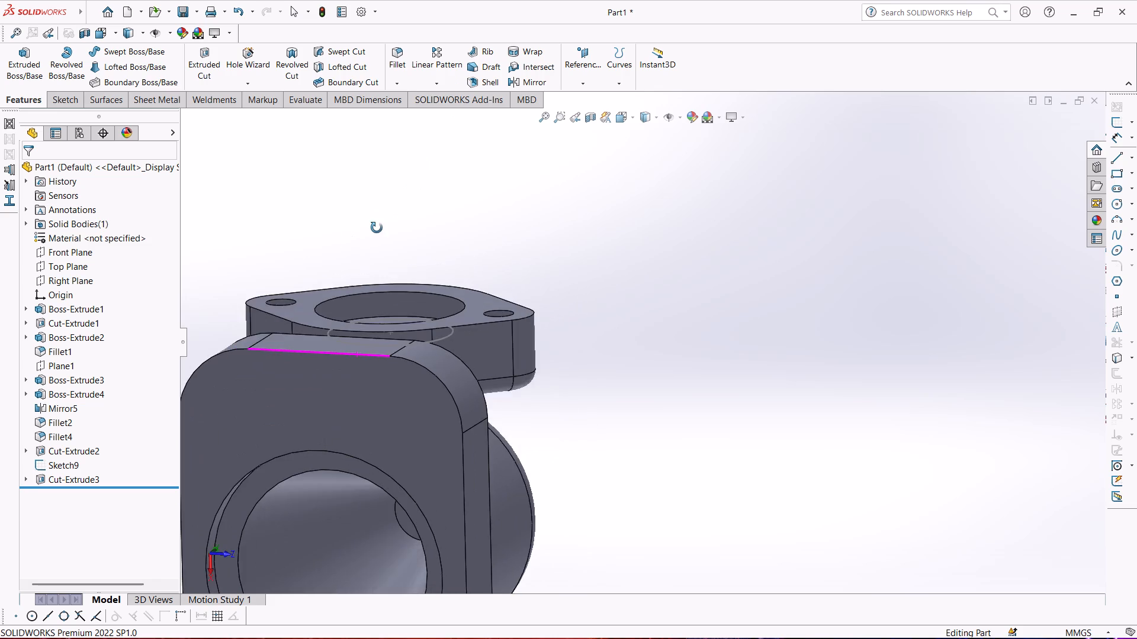
middle_drag(377, 228, 287, 292)
scroll(275, 296, up, 3)
middle_drag(364, 355, 257, 215)
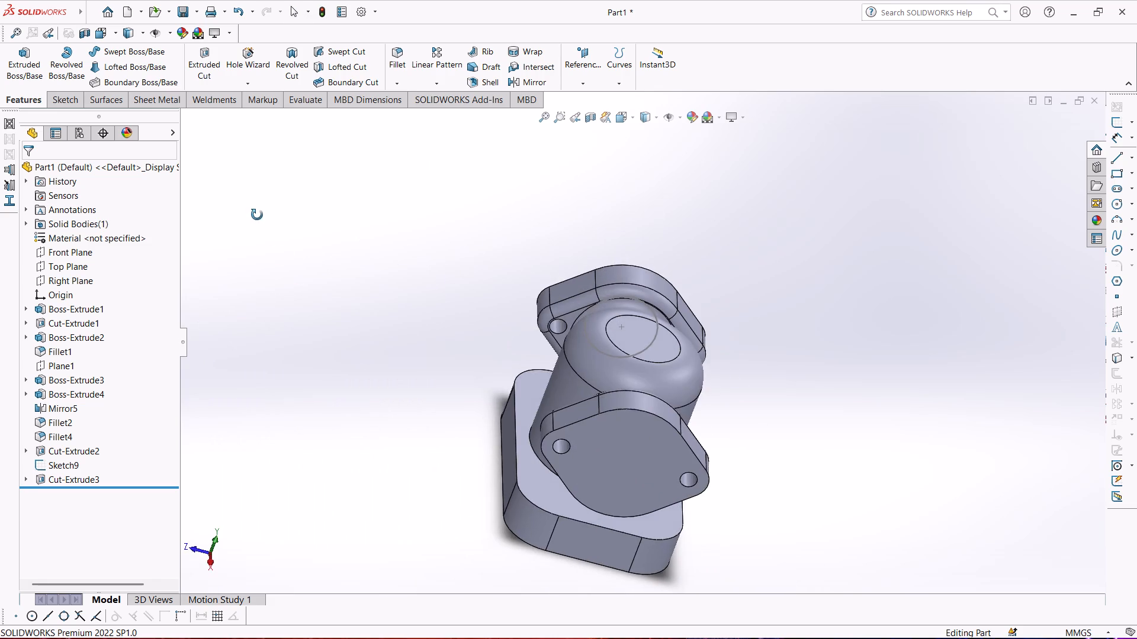
middle_drag(257, 215, 373, 492)
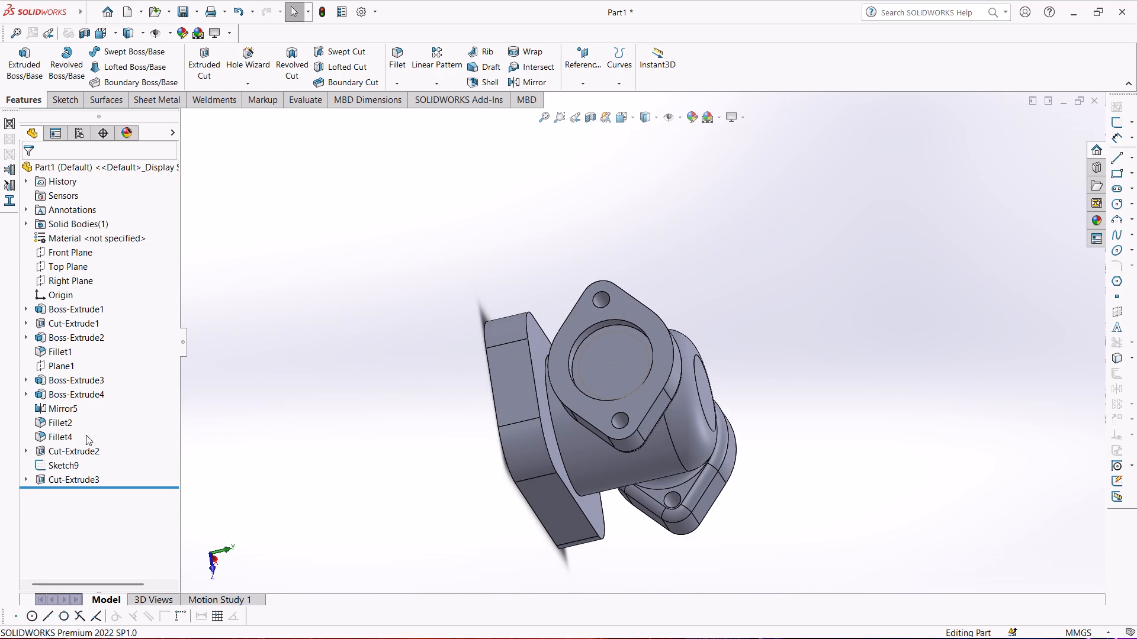
click(72, 465)
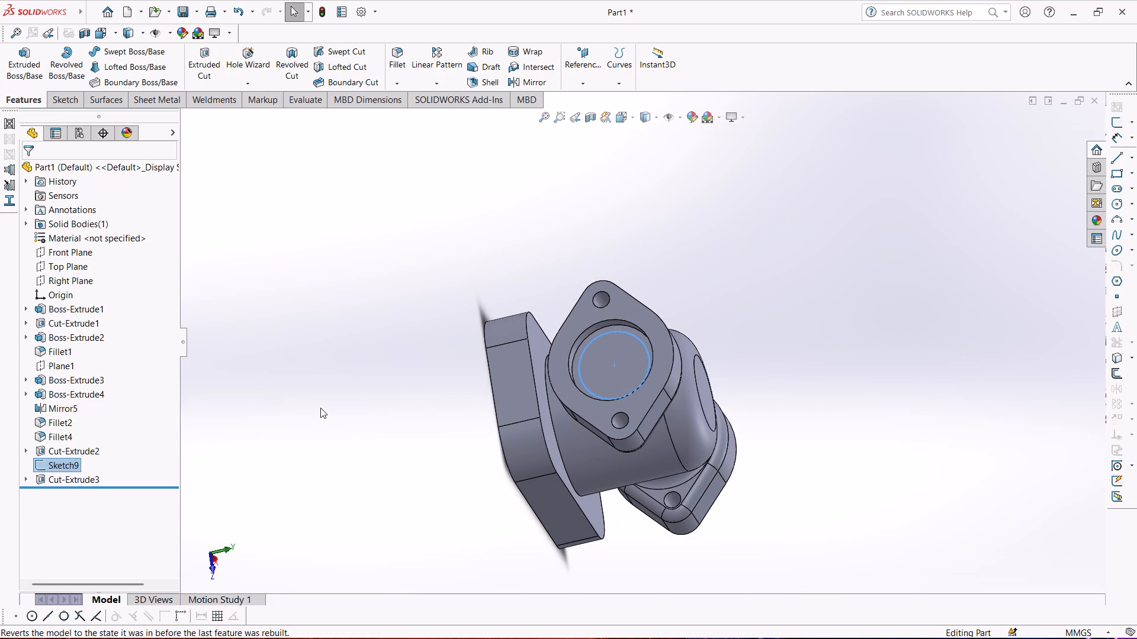
click(307, 388)
click(57, 464)
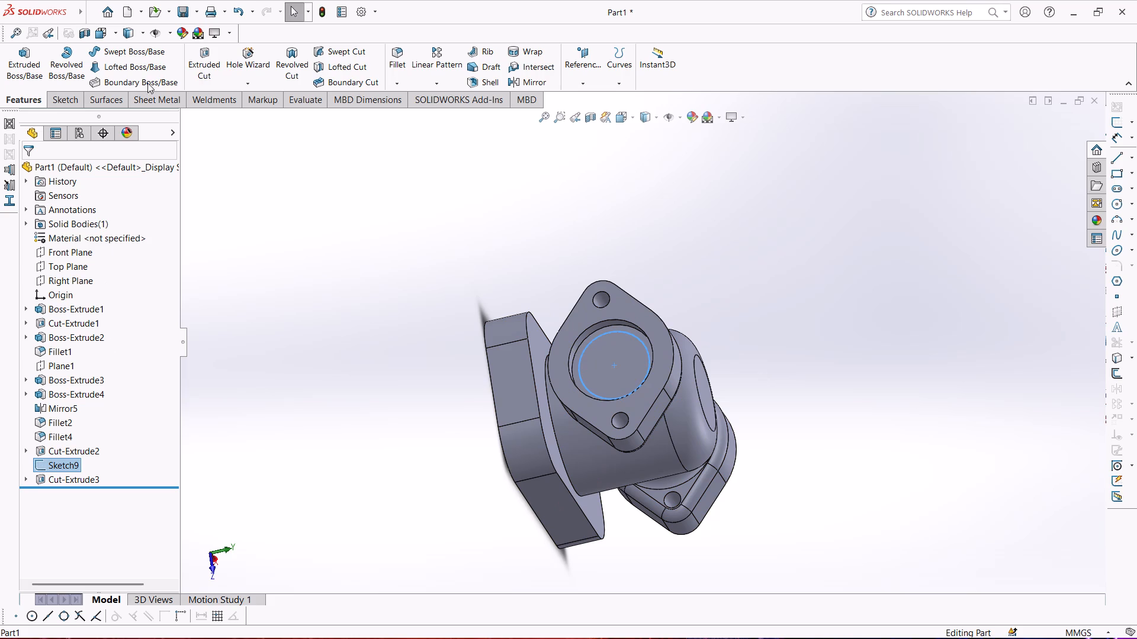
click(202, 63)
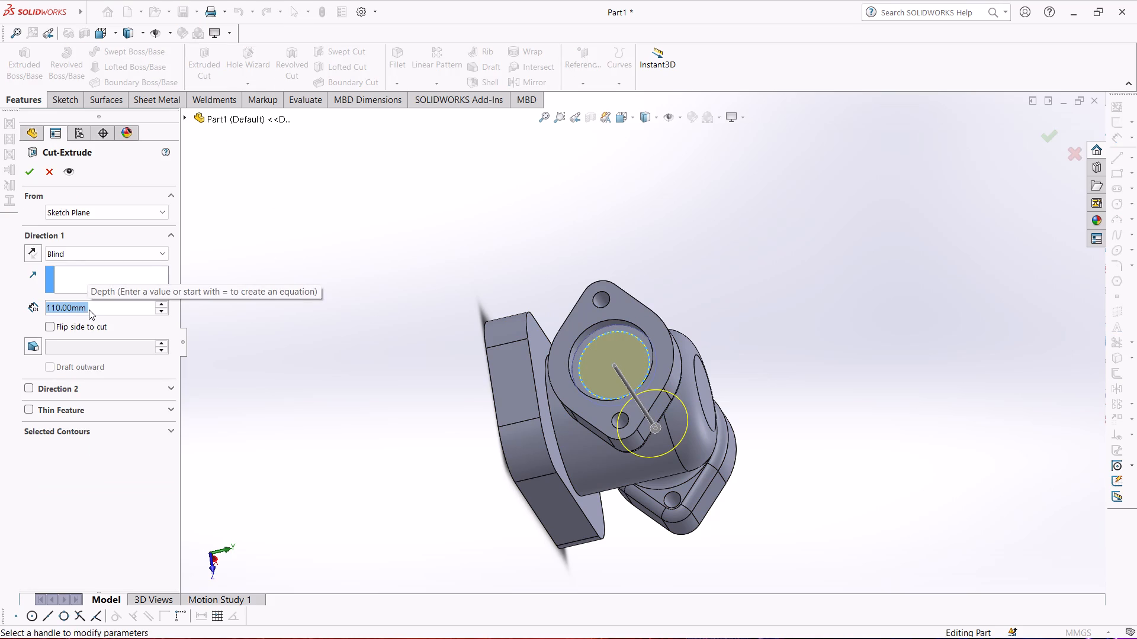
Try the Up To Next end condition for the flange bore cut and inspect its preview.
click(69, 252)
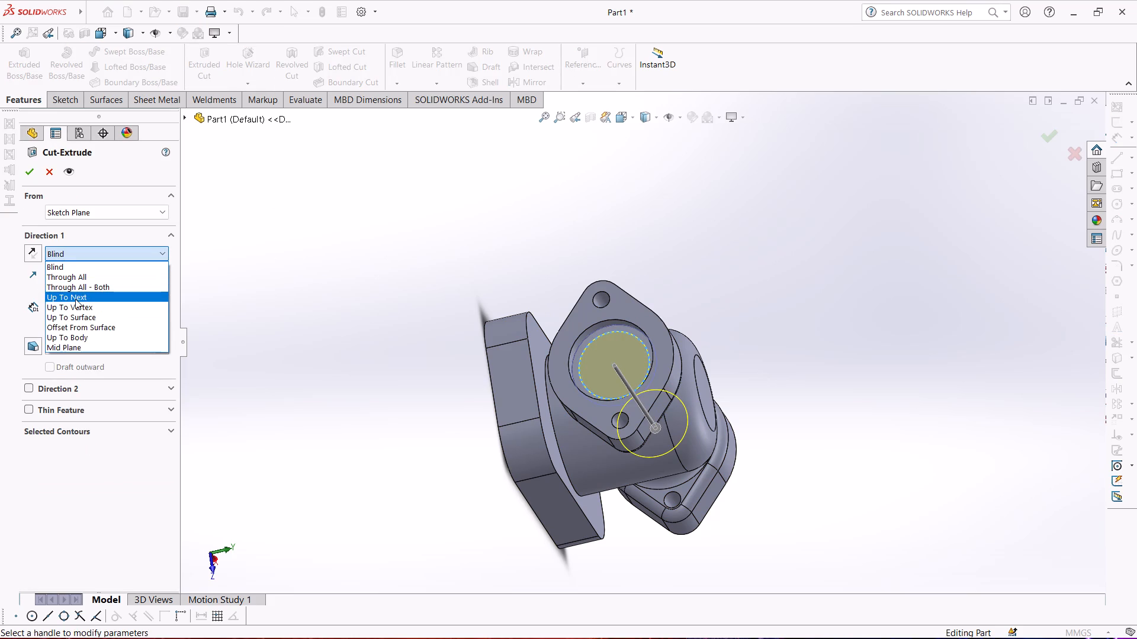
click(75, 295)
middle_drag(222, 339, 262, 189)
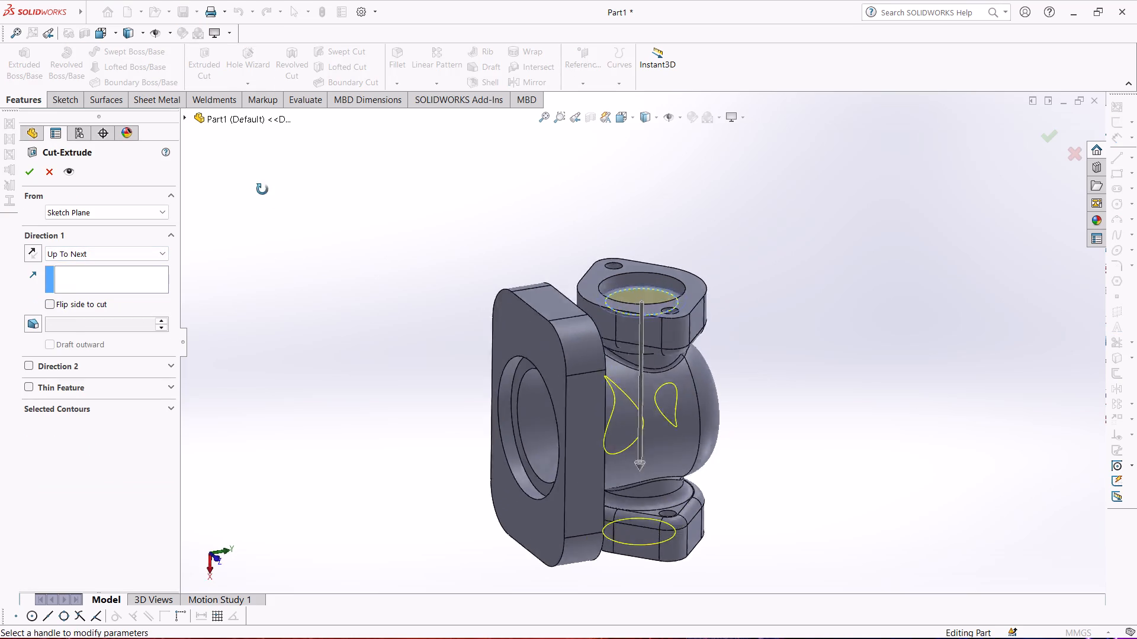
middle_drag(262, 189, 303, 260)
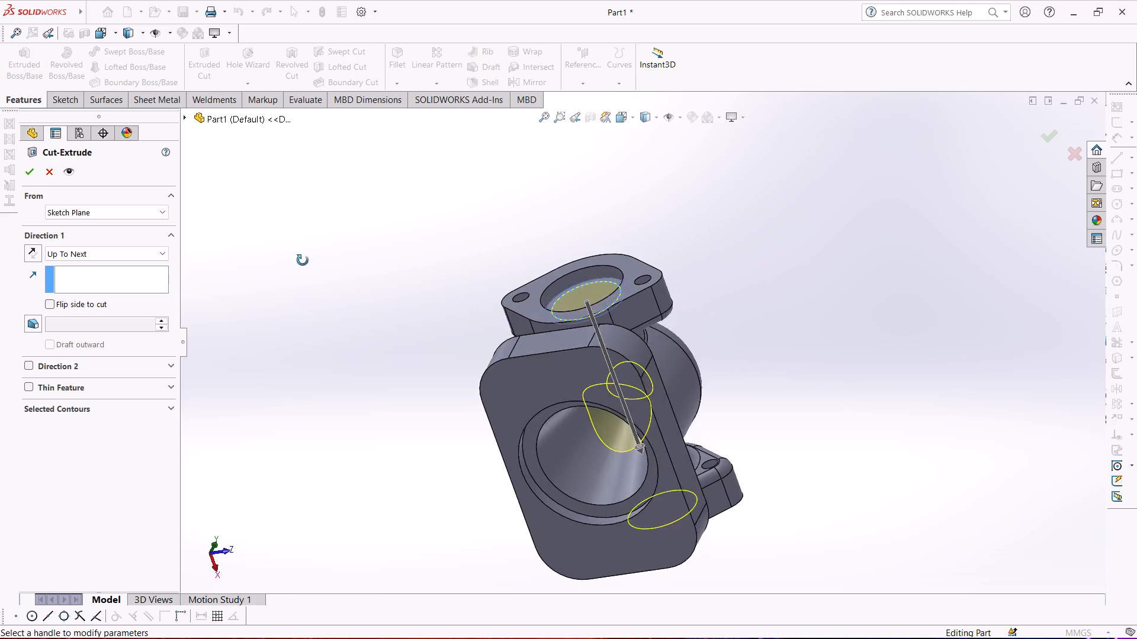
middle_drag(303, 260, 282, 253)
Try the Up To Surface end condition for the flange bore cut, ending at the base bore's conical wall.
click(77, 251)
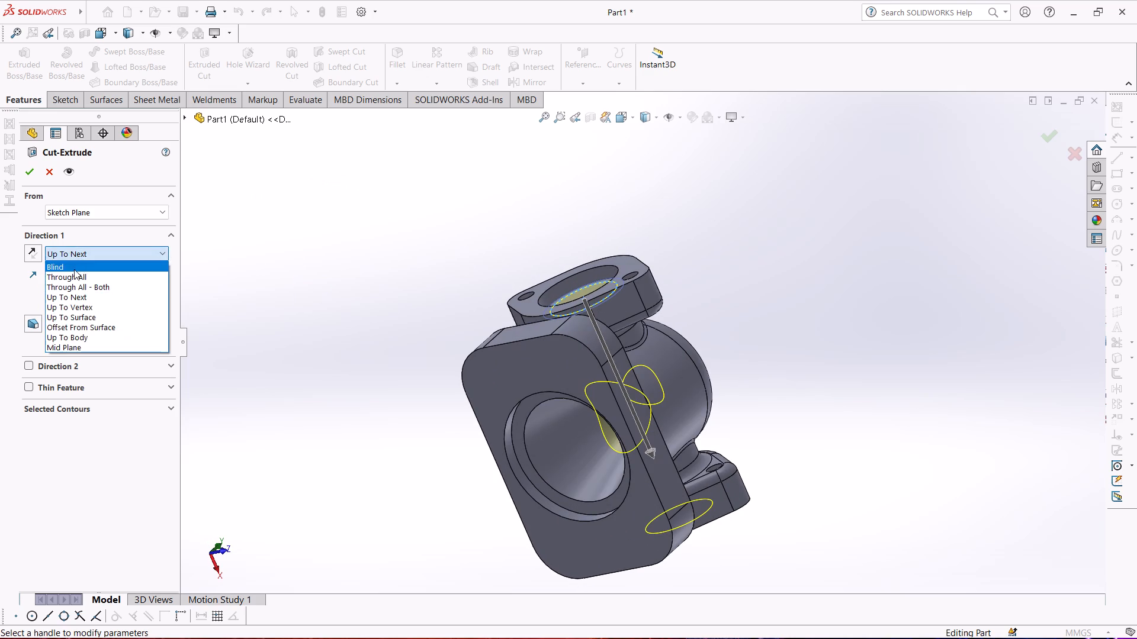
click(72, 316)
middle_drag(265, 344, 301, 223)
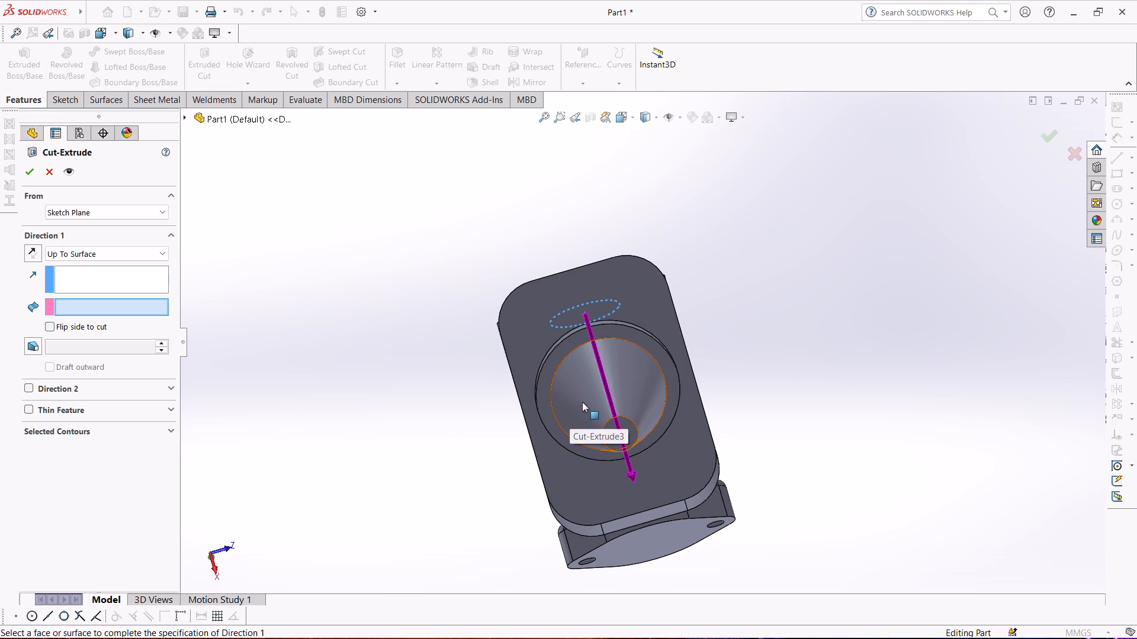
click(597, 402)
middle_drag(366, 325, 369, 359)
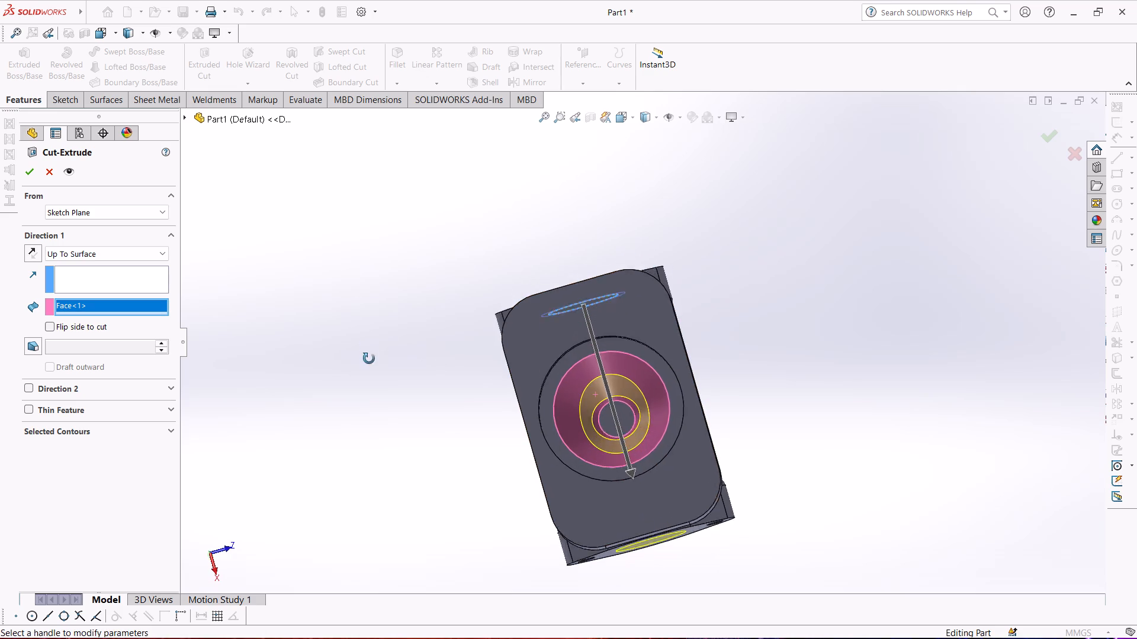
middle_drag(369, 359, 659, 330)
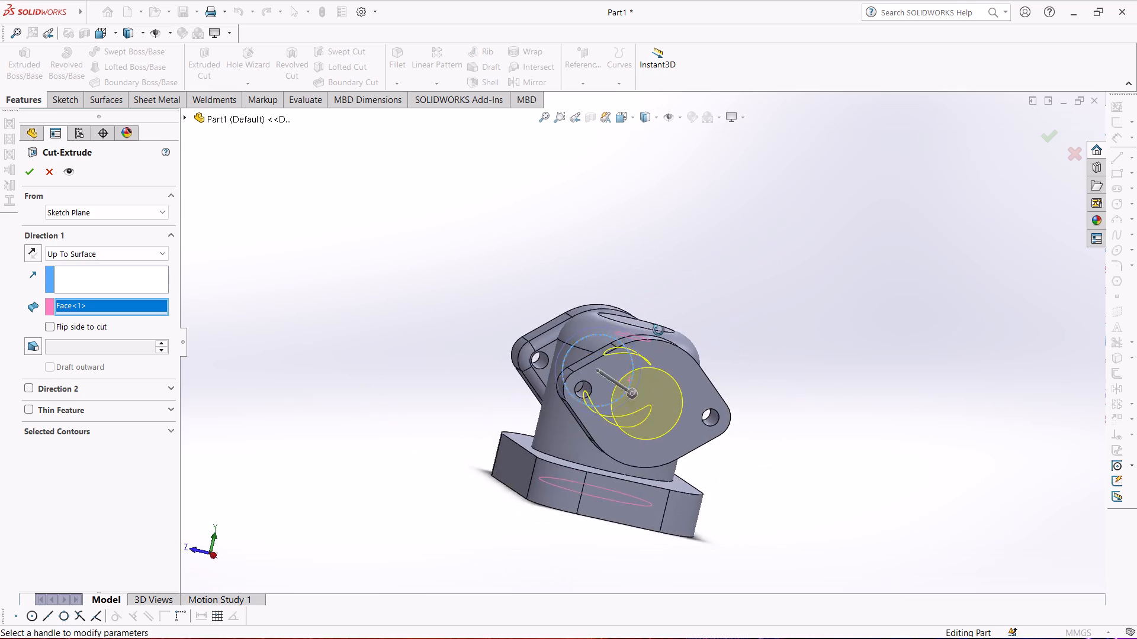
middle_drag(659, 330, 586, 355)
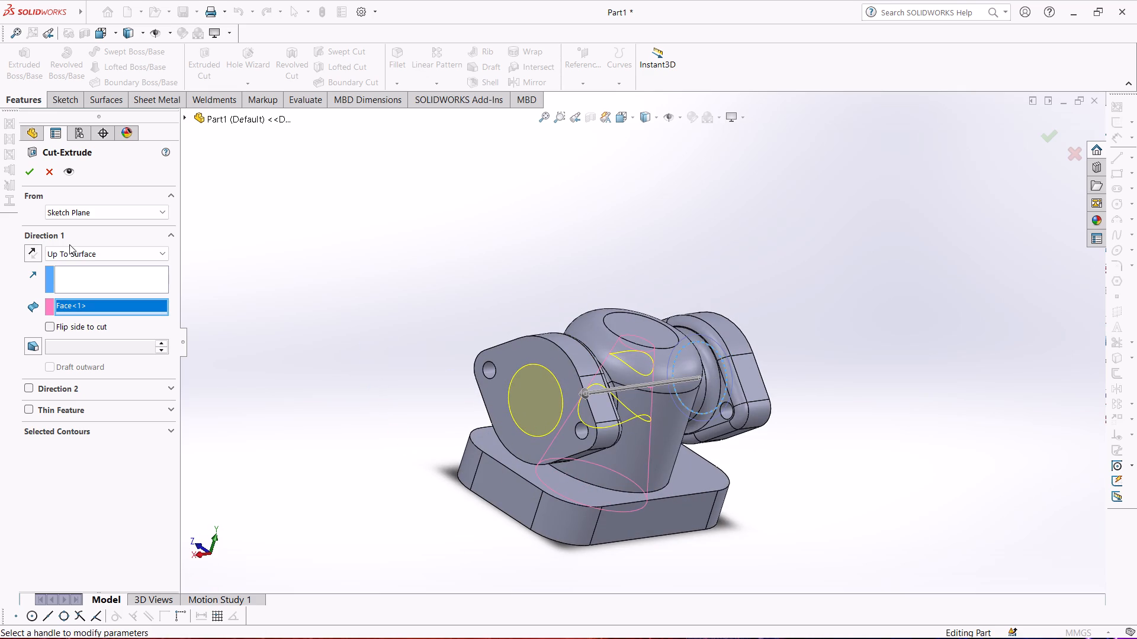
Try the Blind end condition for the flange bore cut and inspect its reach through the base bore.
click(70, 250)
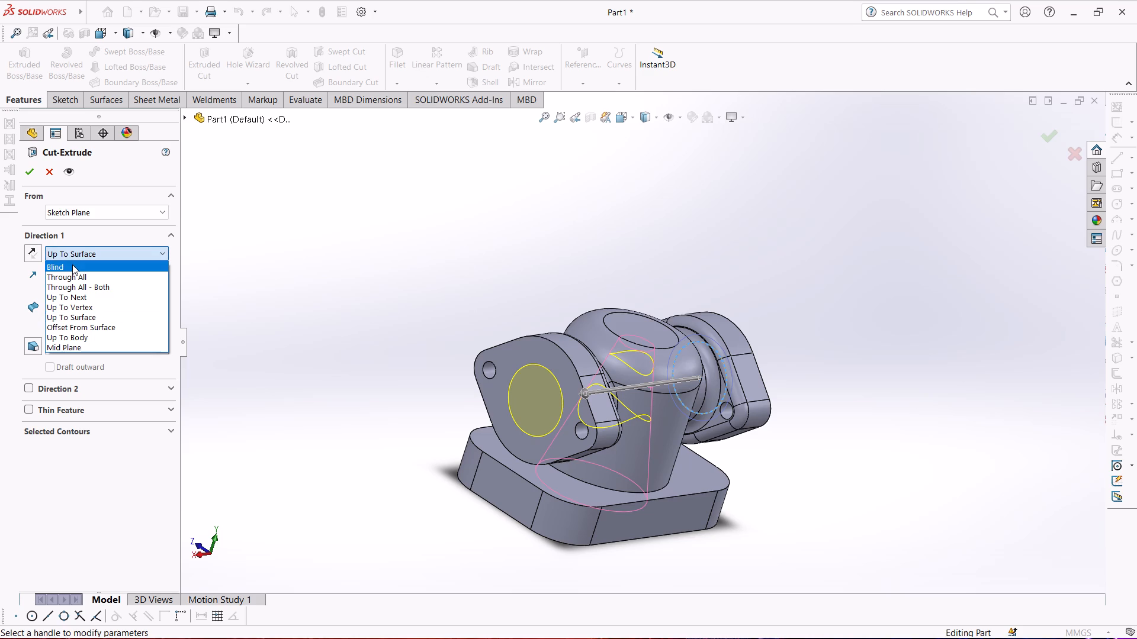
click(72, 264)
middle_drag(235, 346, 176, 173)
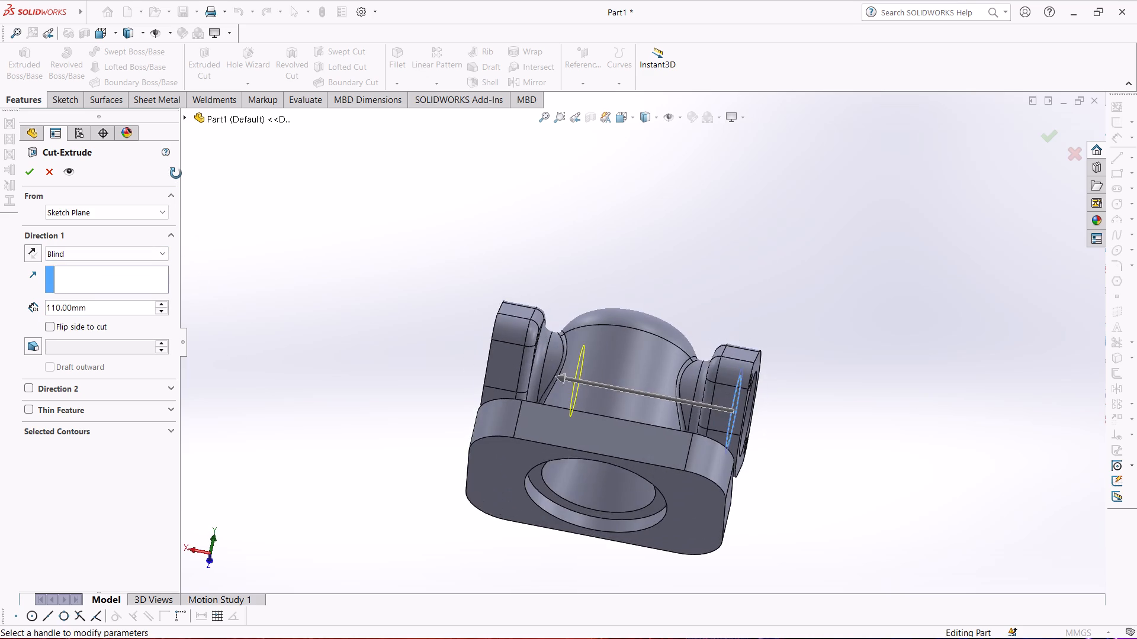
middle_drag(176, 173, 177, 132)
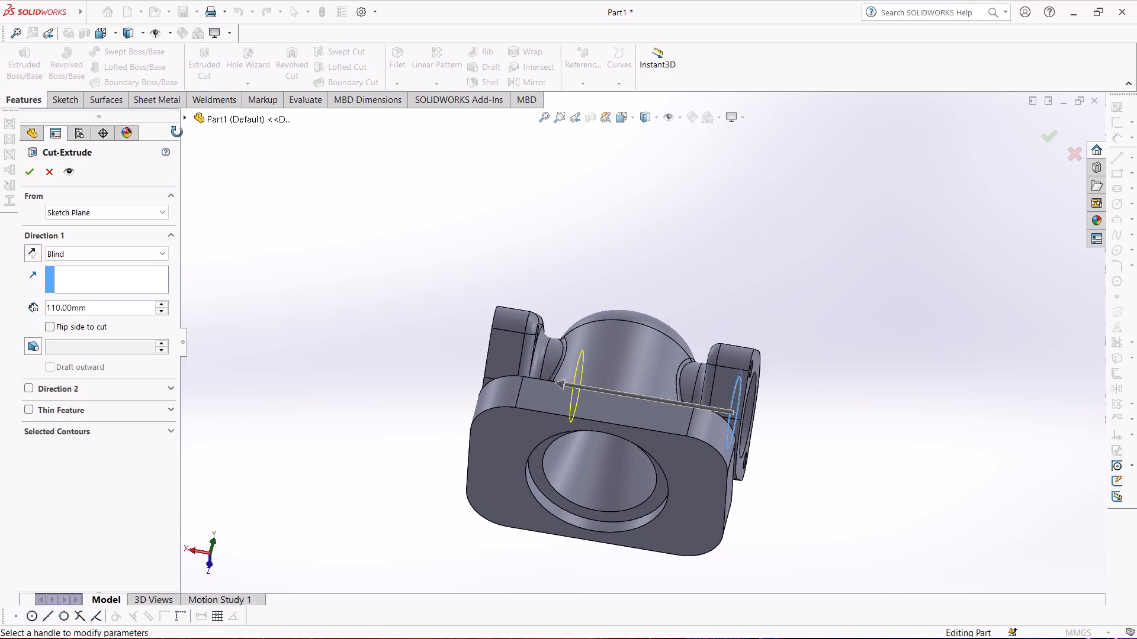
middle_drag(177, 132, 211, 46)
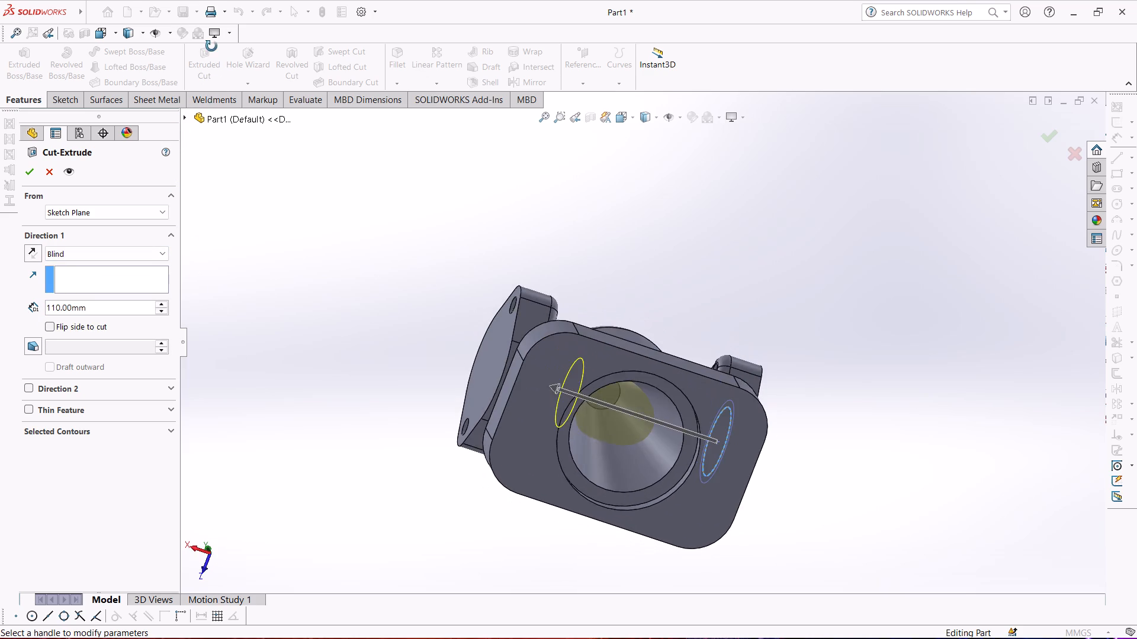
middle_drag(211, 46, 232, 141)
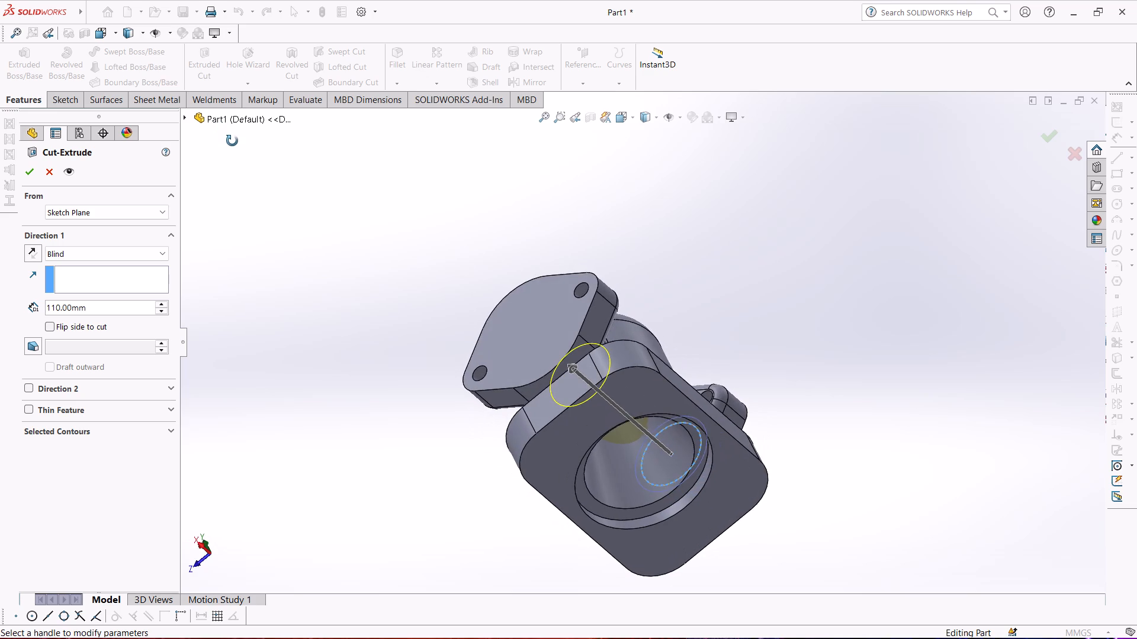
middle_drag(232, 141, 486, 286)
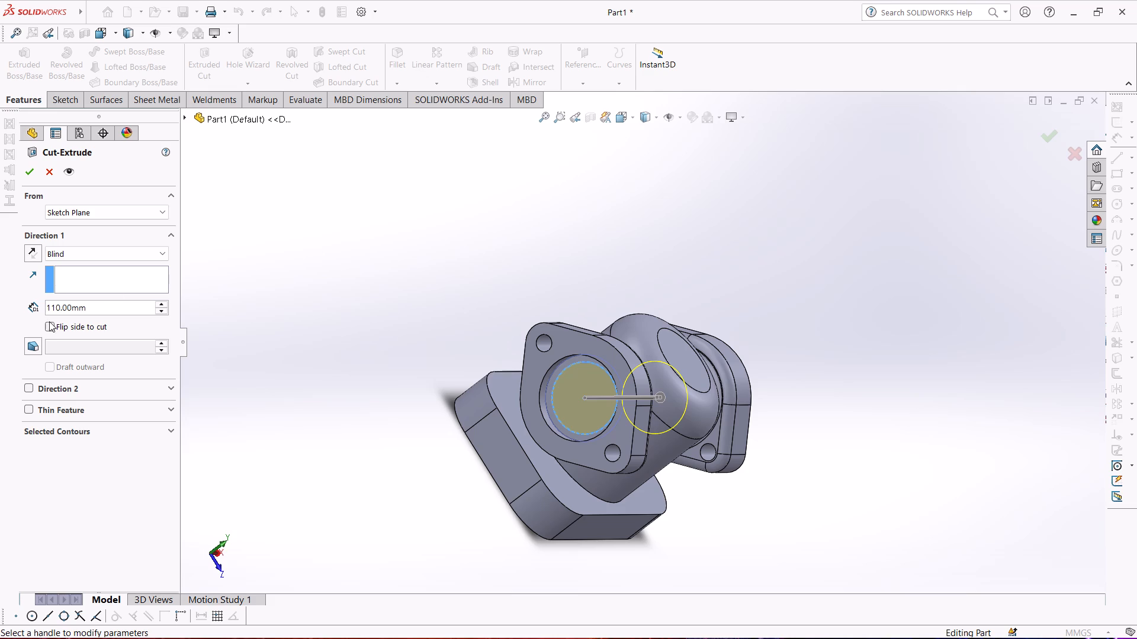
Add a 4° inward draft to the flange bore cut and check the tapered preview.
click(28, 346)
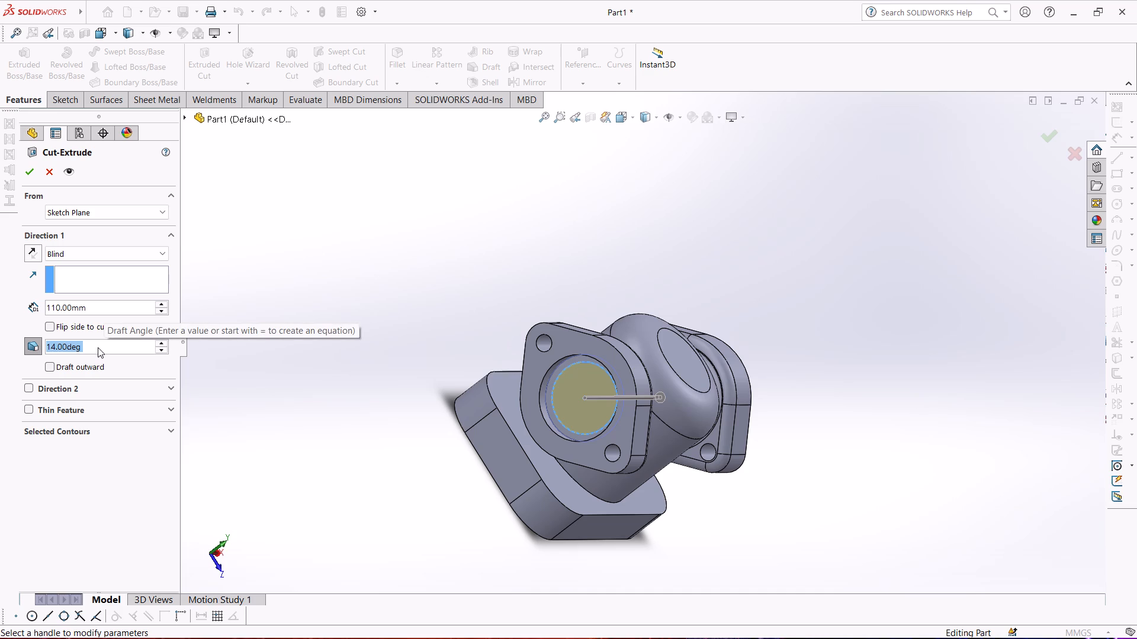
key(4)
key(Return)
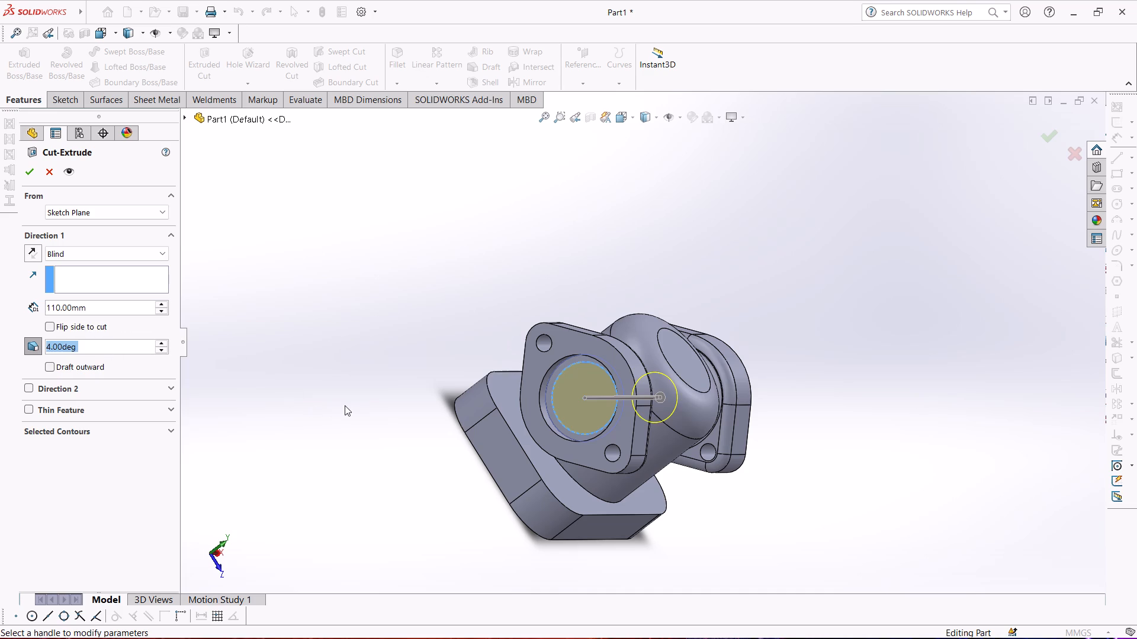
middle_drag(345, 405, 383, 149)
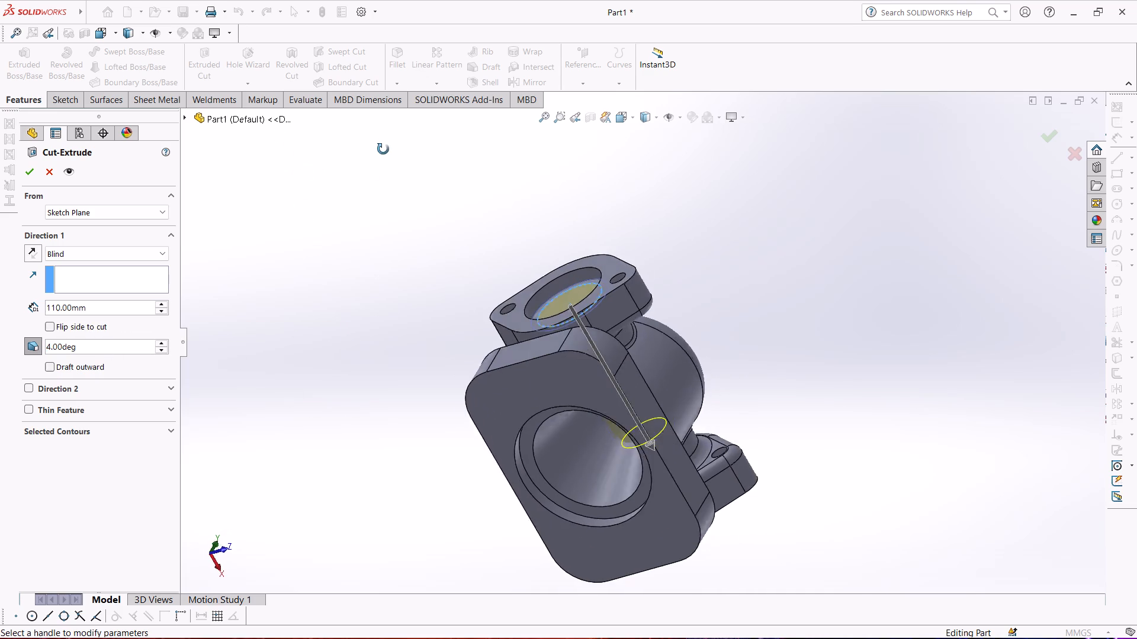
middle_drag(383, 149, 386, 144)
Set the drafted flange bore cut to end Up To Next and apply it.
click(91, 251)
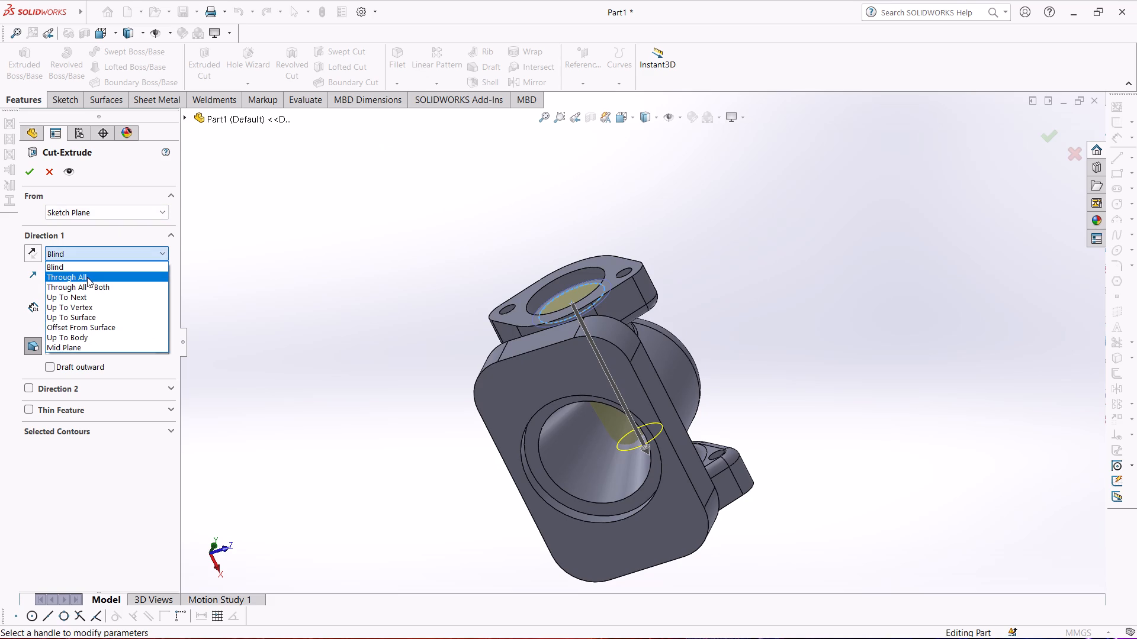
click(82, 299)
middle_drag(339, 341, 347, 486)
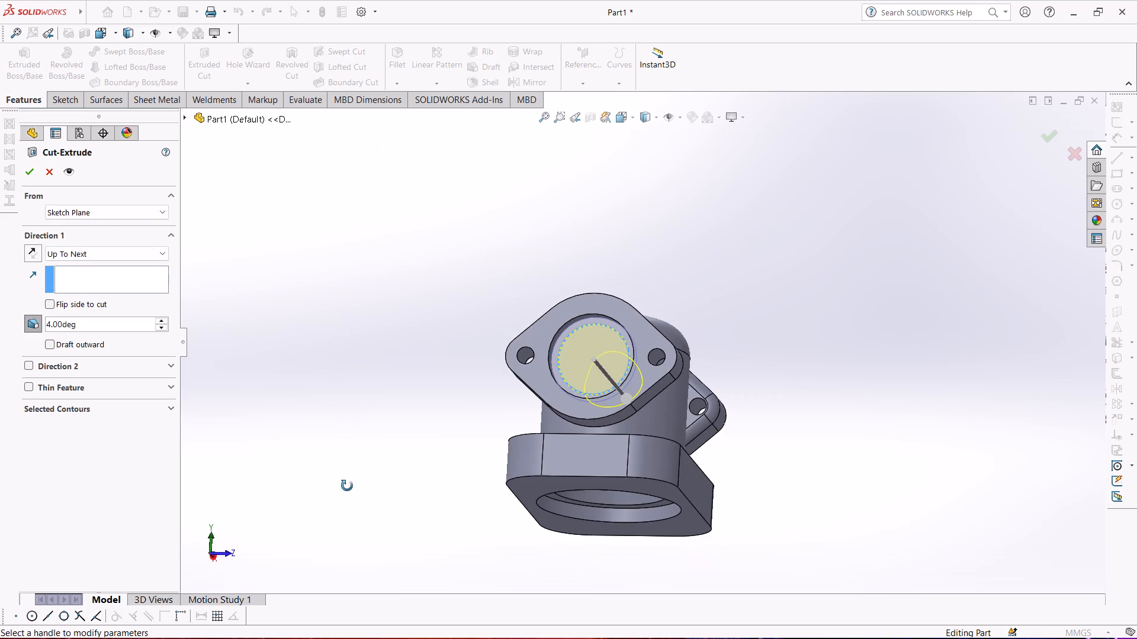
middle_drag(347, 486, 346, 486)
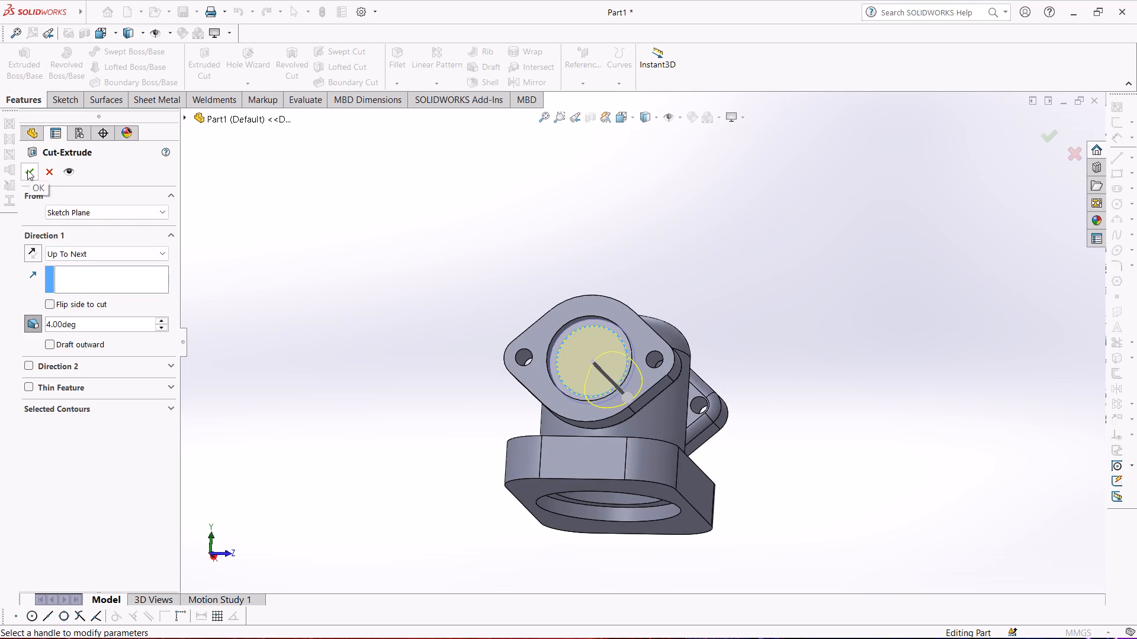
click(27, 169)
Mirror the drafted flange bore cut about the Right Plane.
middle_drag(307, 380, 330, 436)
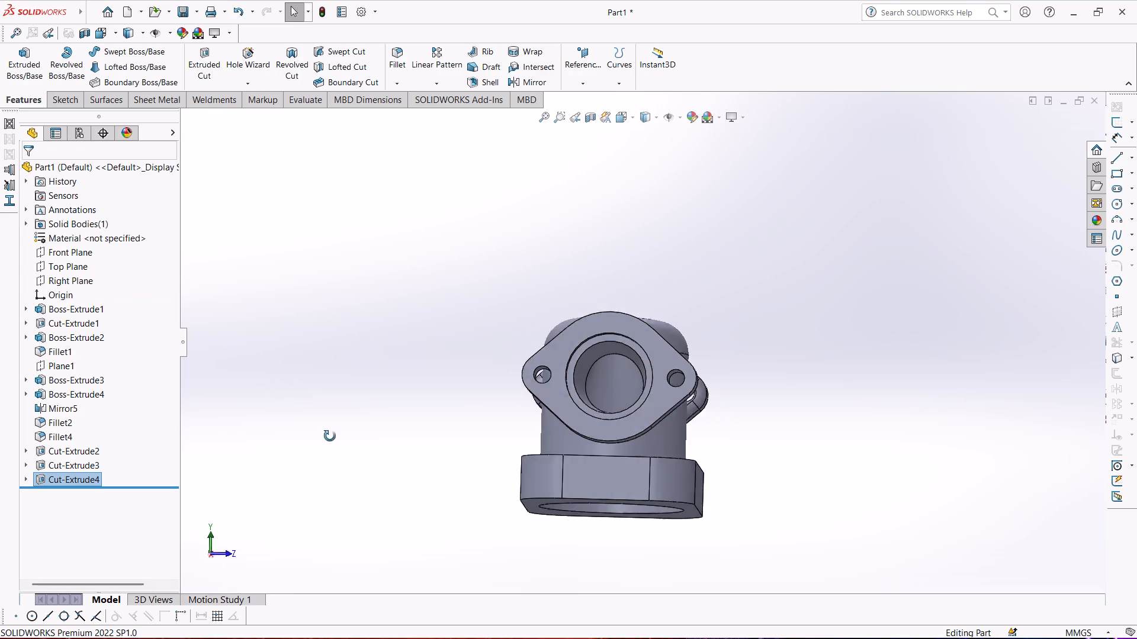
middle_drag(330, 436, 363, 205)
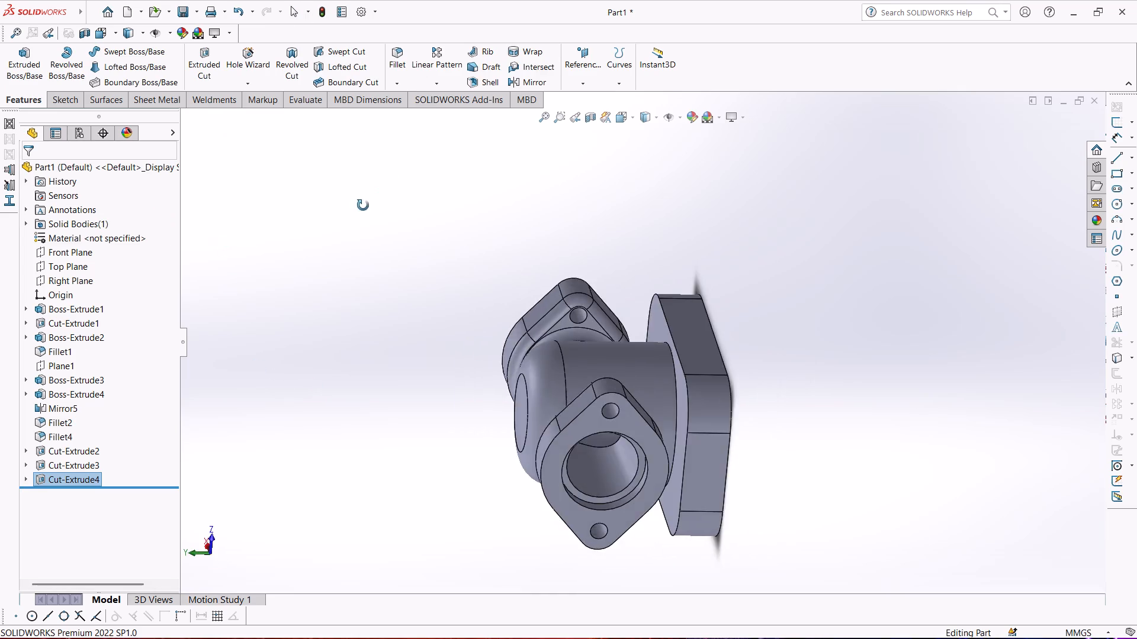
middle_drag(363, 205, 455, 276)
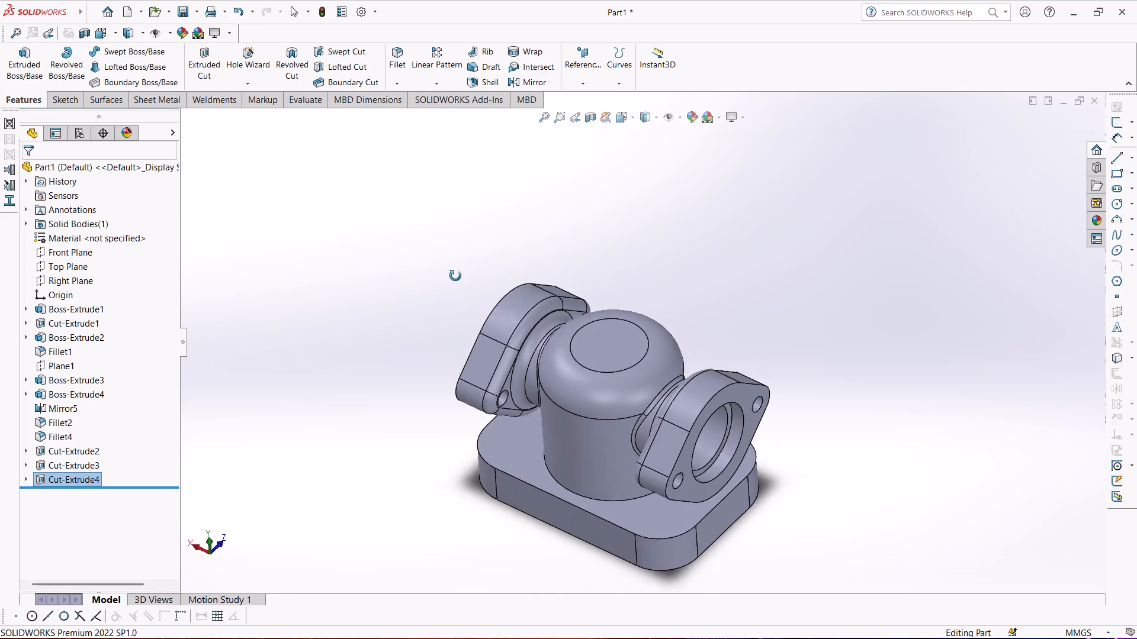
middle_drag(455, 276, 497, 194)
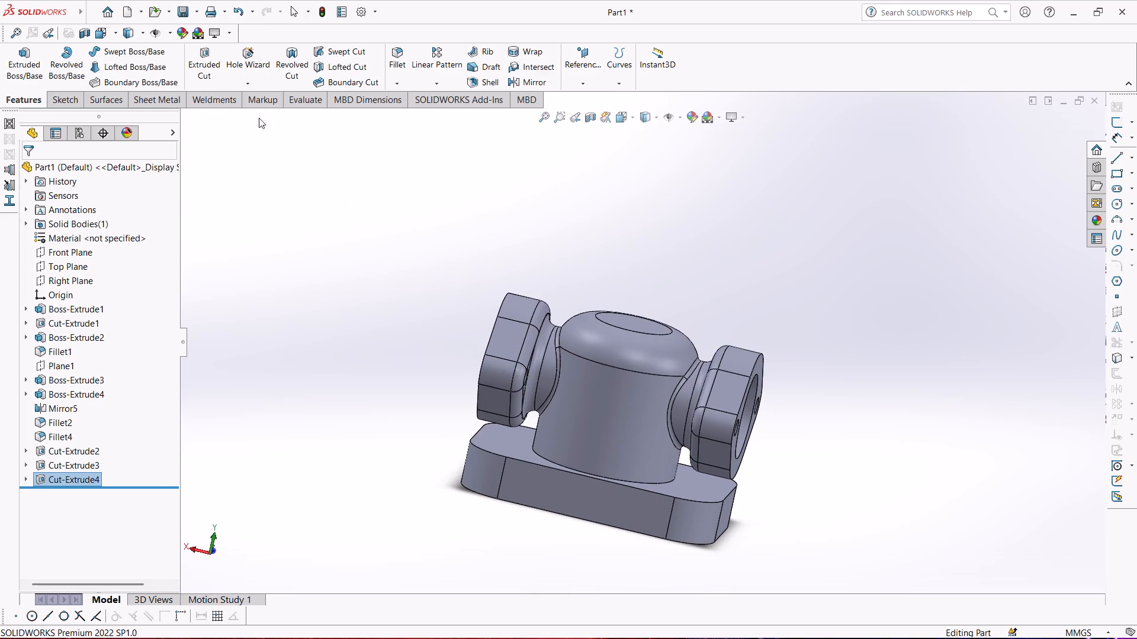
click(521, 84)
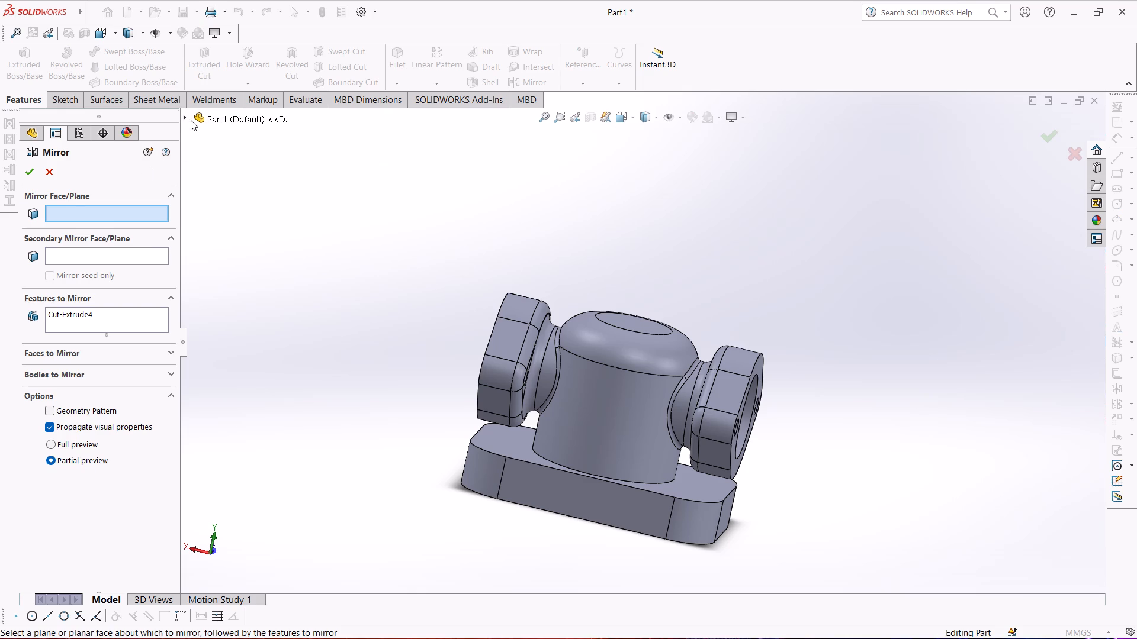
click(194, 118)
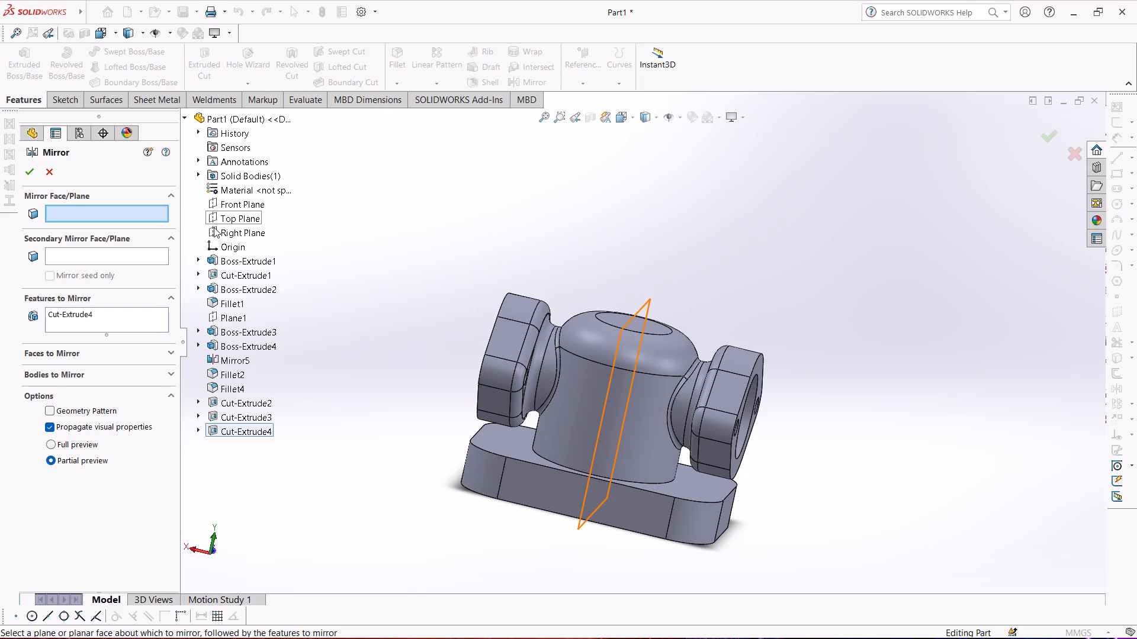
click(214, 227)
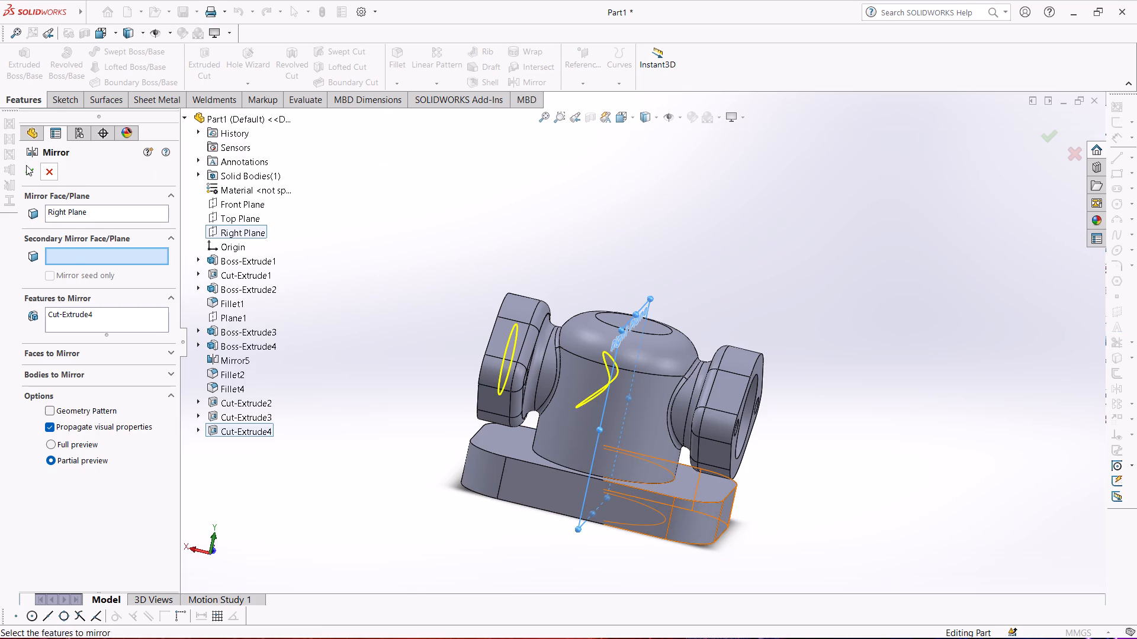
click(27, 169)
Examine the mirrored bore cut on the opposite flange from several viewing angles.
middle_drag(335, 287, 529, 360)
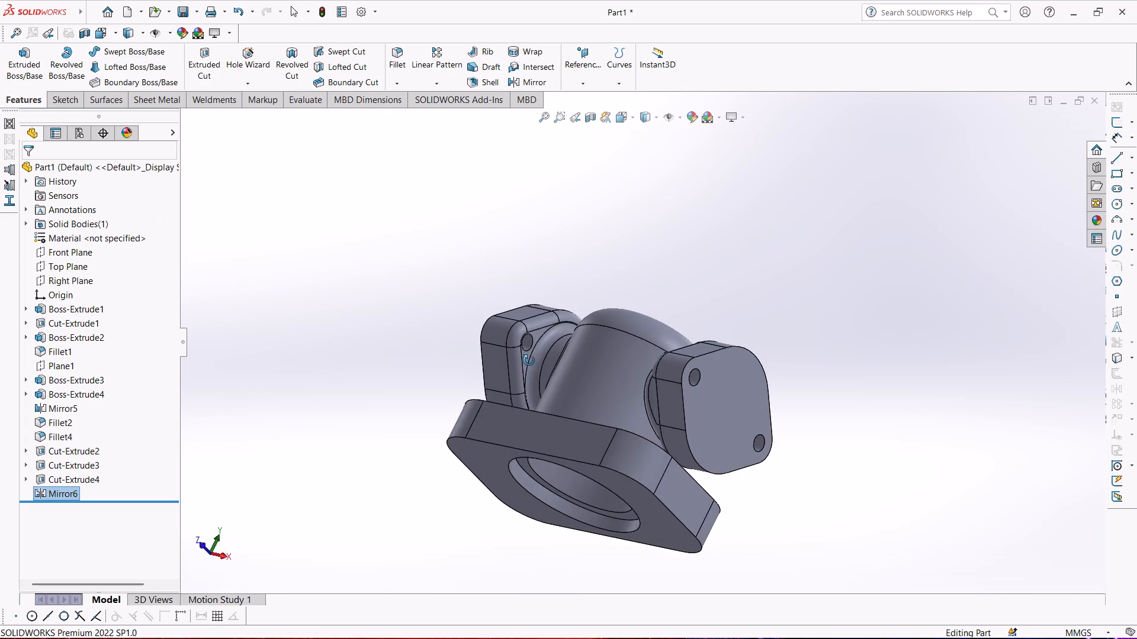
middle_drag(529, 360, 572, 376)
middle_drag(460, 388, 262, 331)
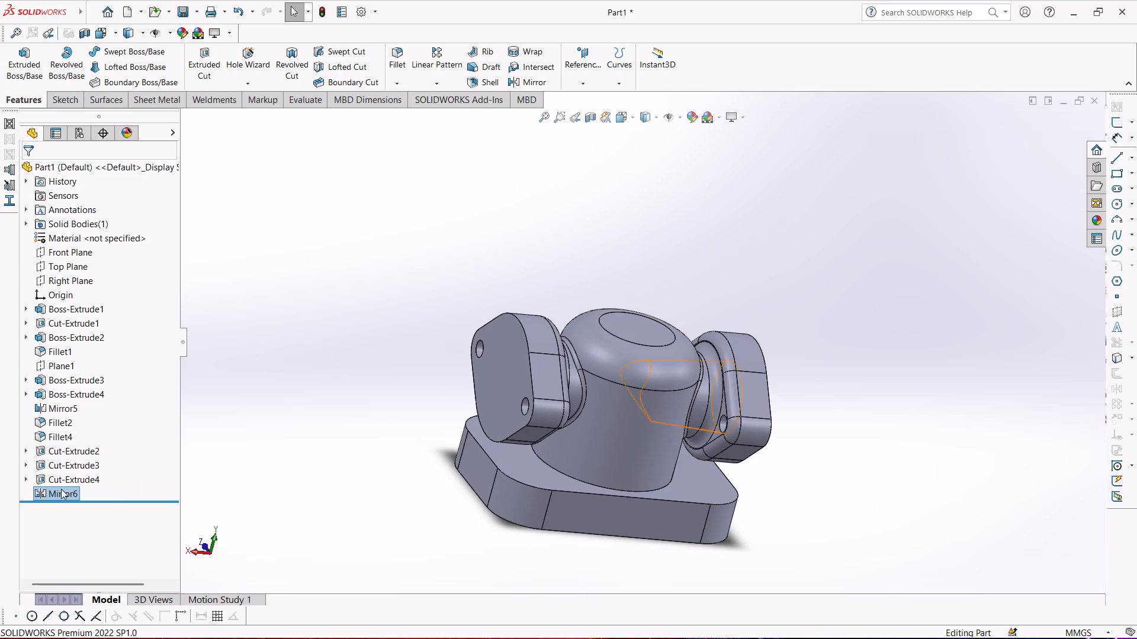
click(56, 490)
middle_drag(327, 428, 364, 296)
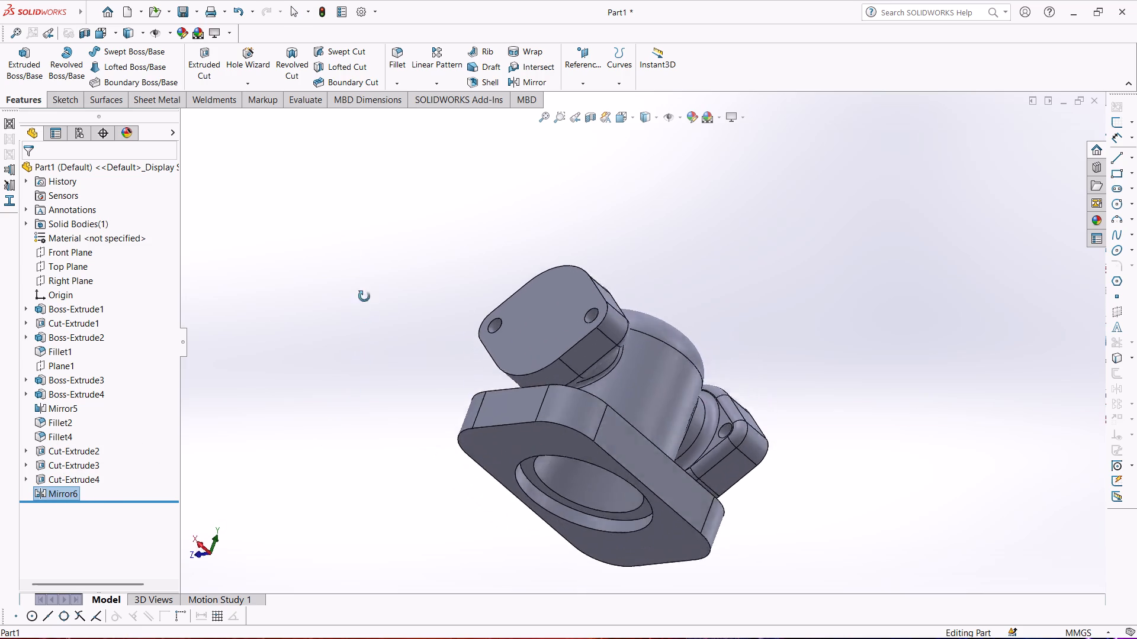
middle_drag(364, 296, 465, 348)
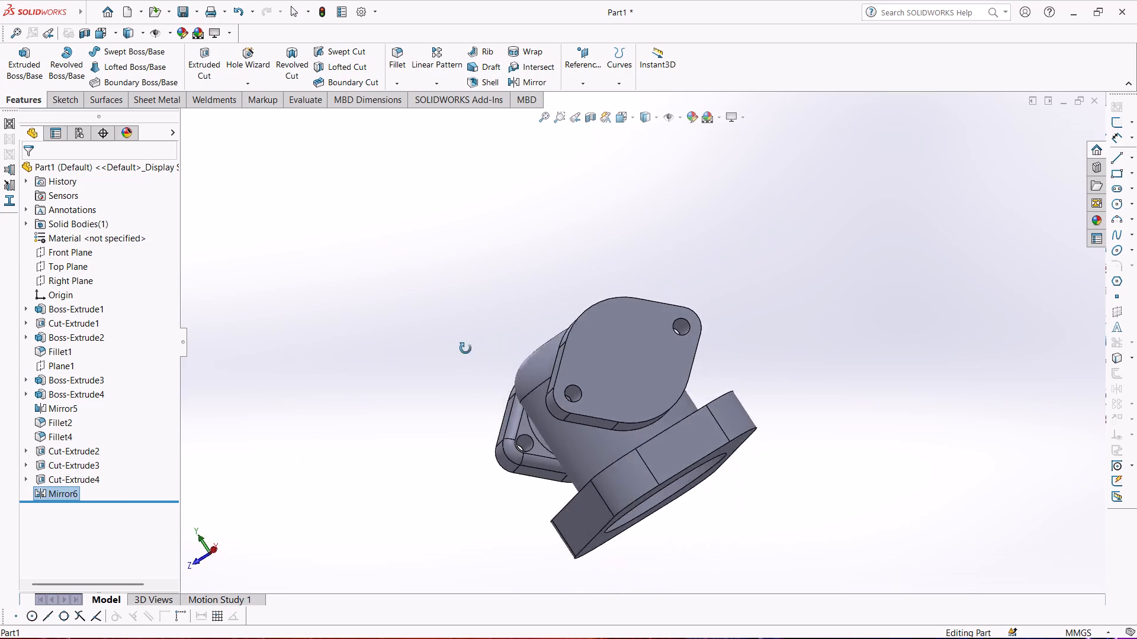
middle_drag(465, 348, 432, 438)
click(371, 411)
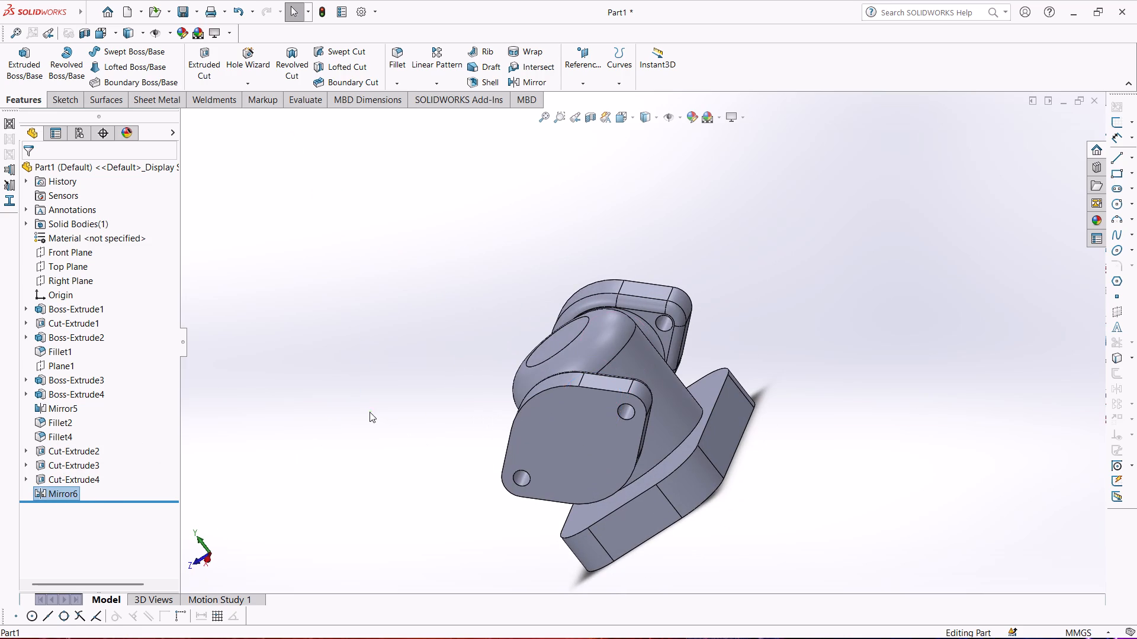
click(559, 446)
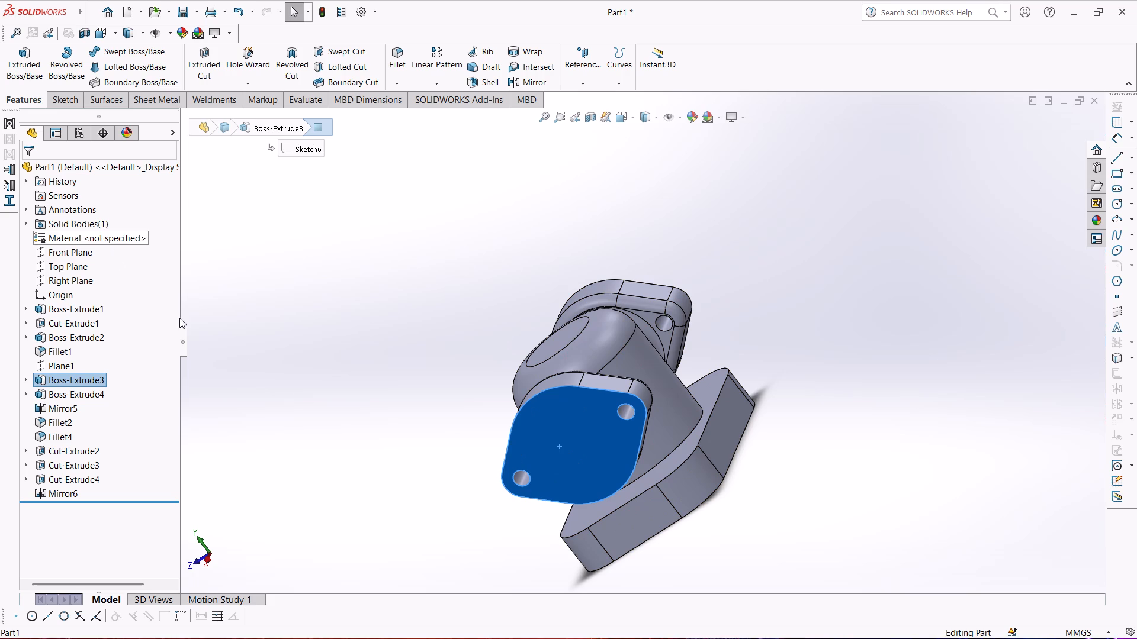
click(297, 385)
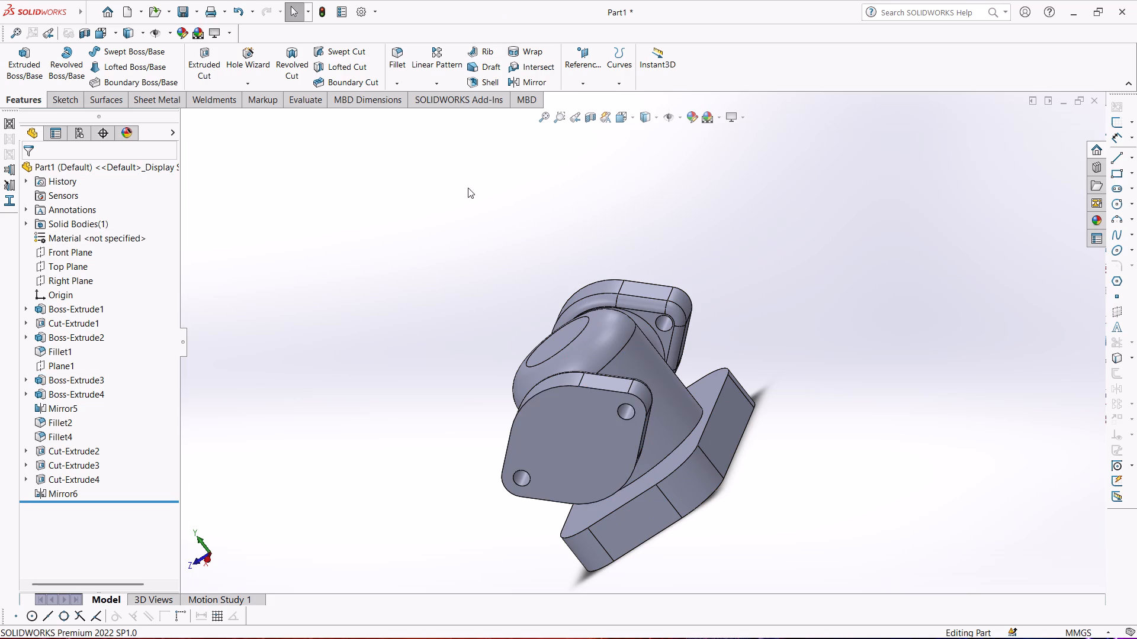
Start a sketch on the outer face of the opposite flange, which has no bore.
click(562, 437)
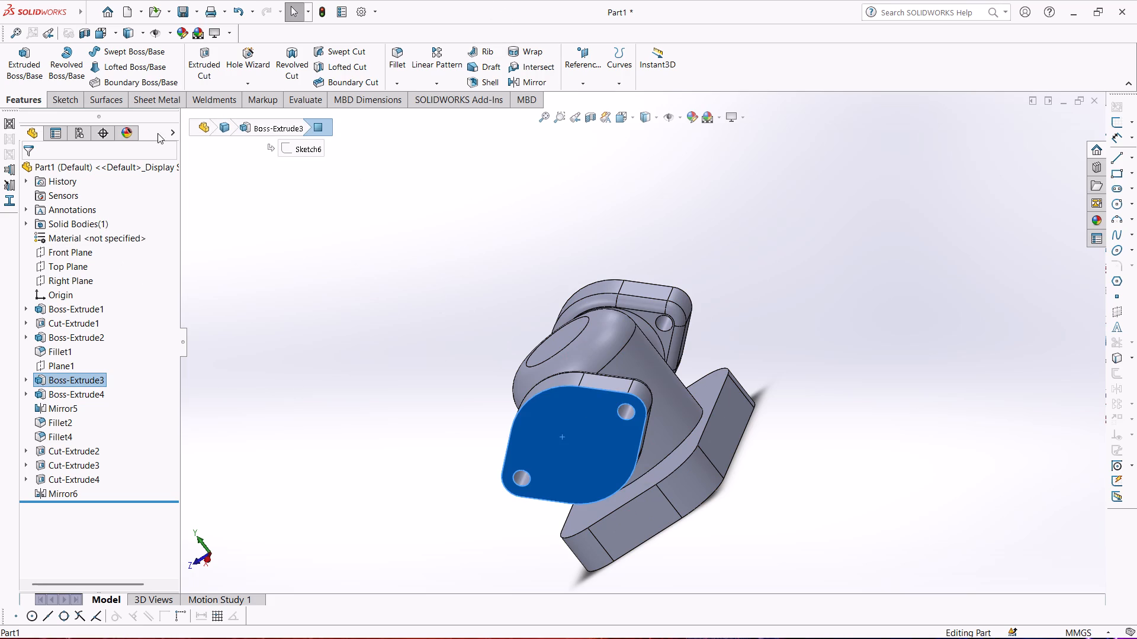
click(57, 95)
click(21, 62)
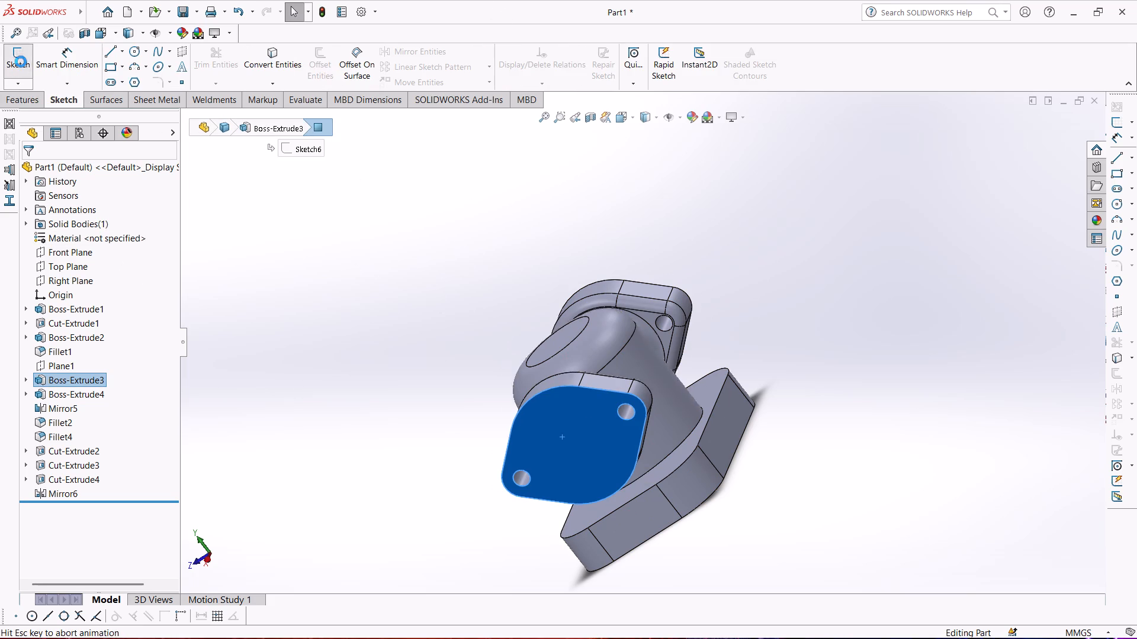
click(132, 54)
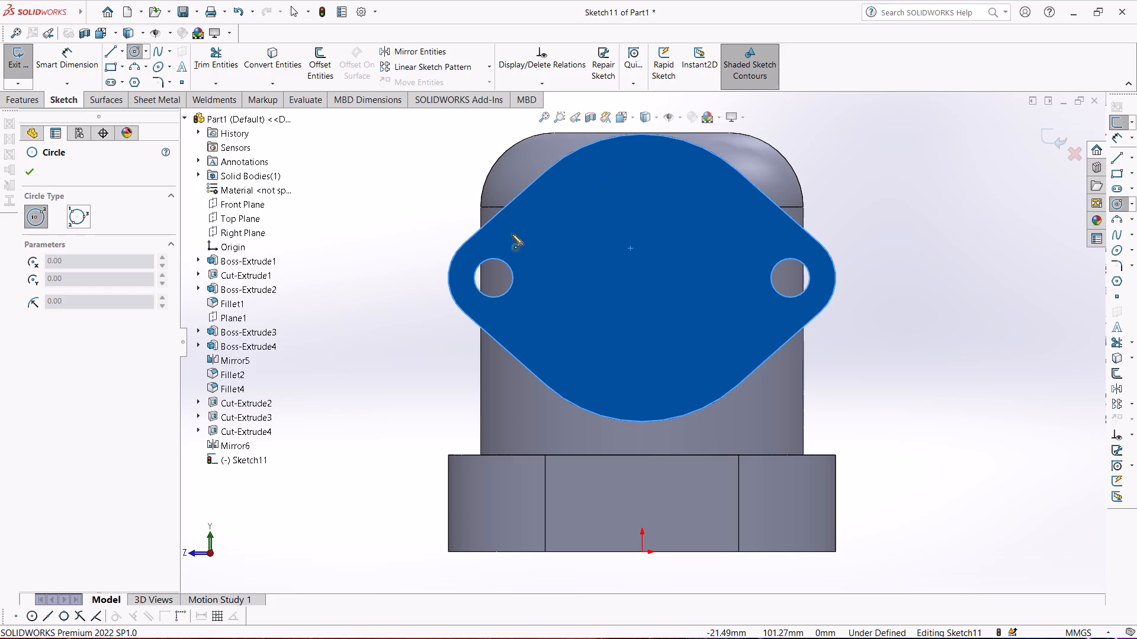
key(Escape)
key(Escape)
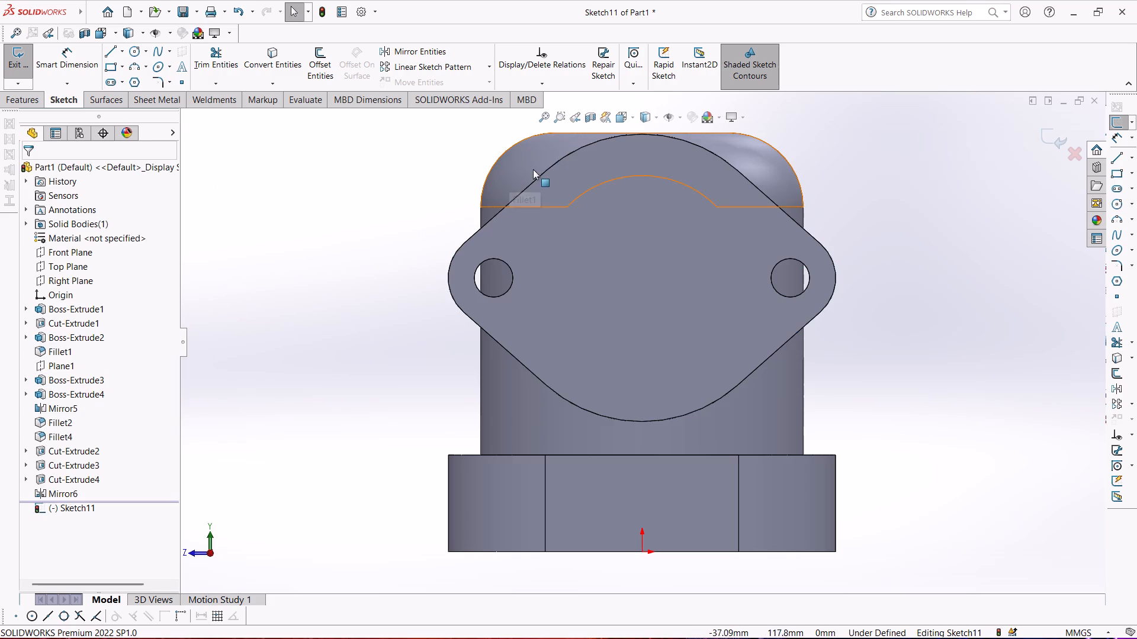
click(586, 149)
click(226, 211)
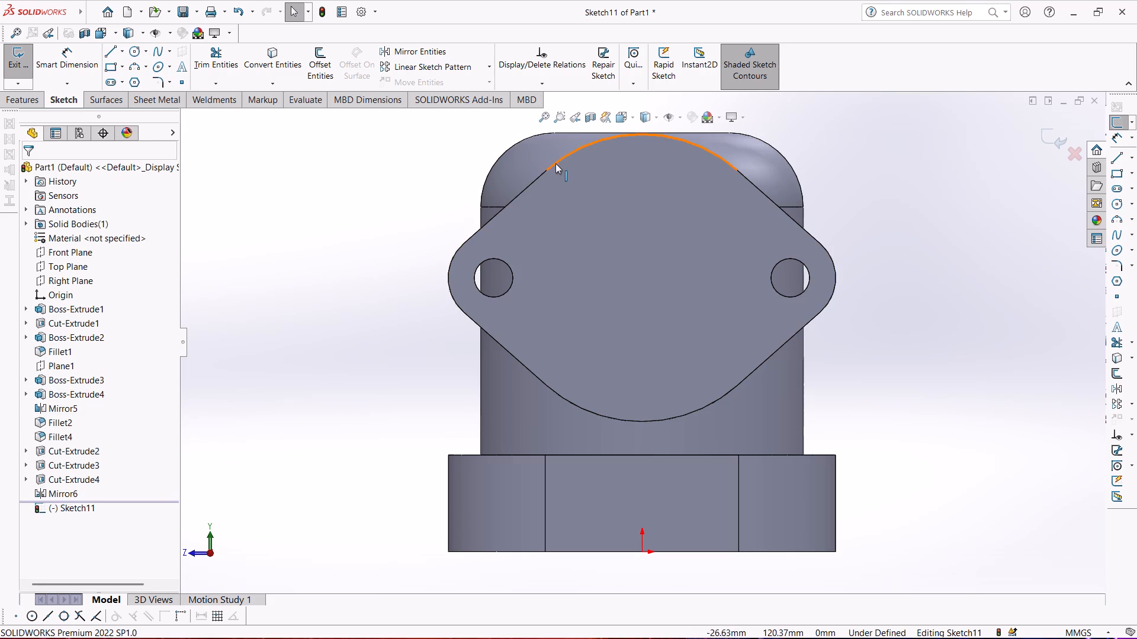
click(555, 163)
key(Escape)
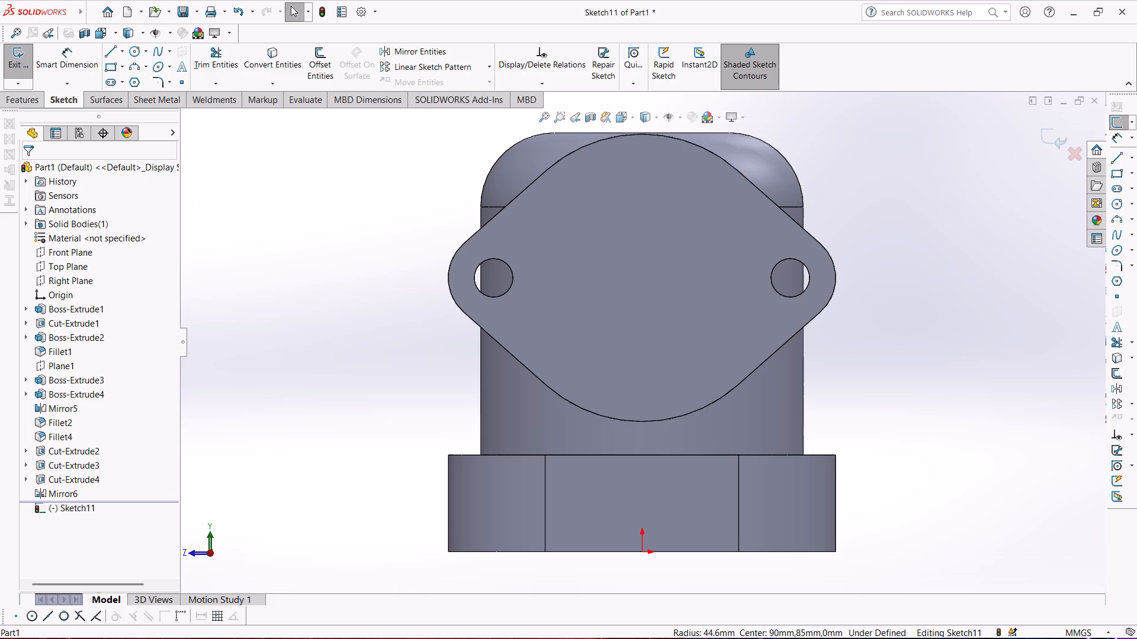
Sketch a circle of about 23.7 mm radius concentric with the flange's large arcs.
click(131, 50)
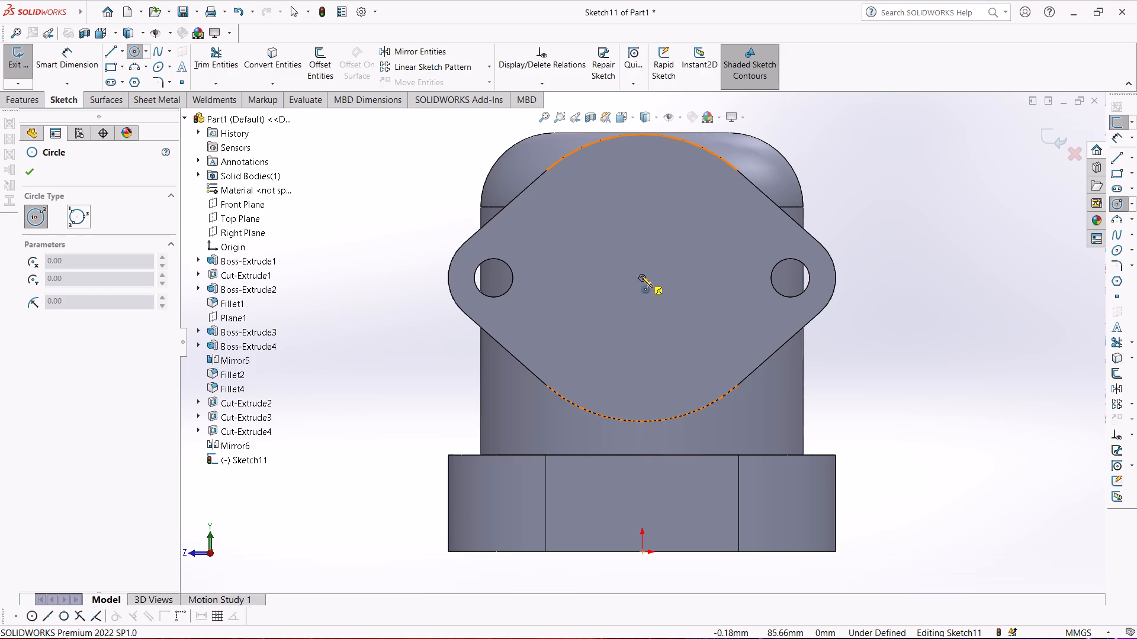
click(641, 276)
click(703, 324)
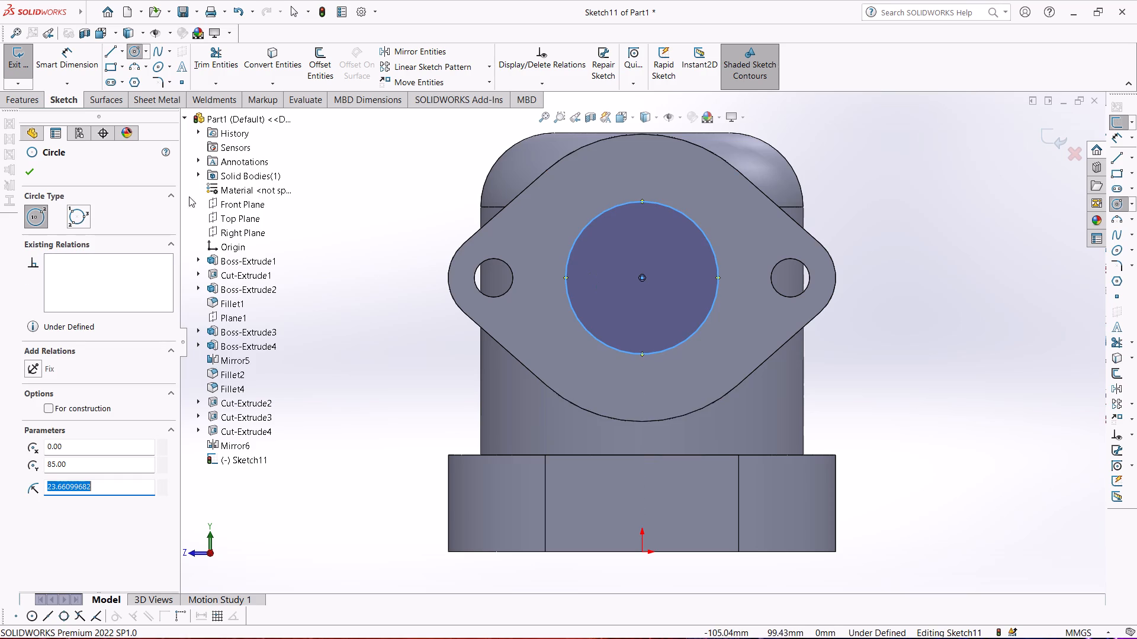
Dimension the circle on the flange's outer face to a diameter of 60 mm and finish the sketch.
click(75, 61)
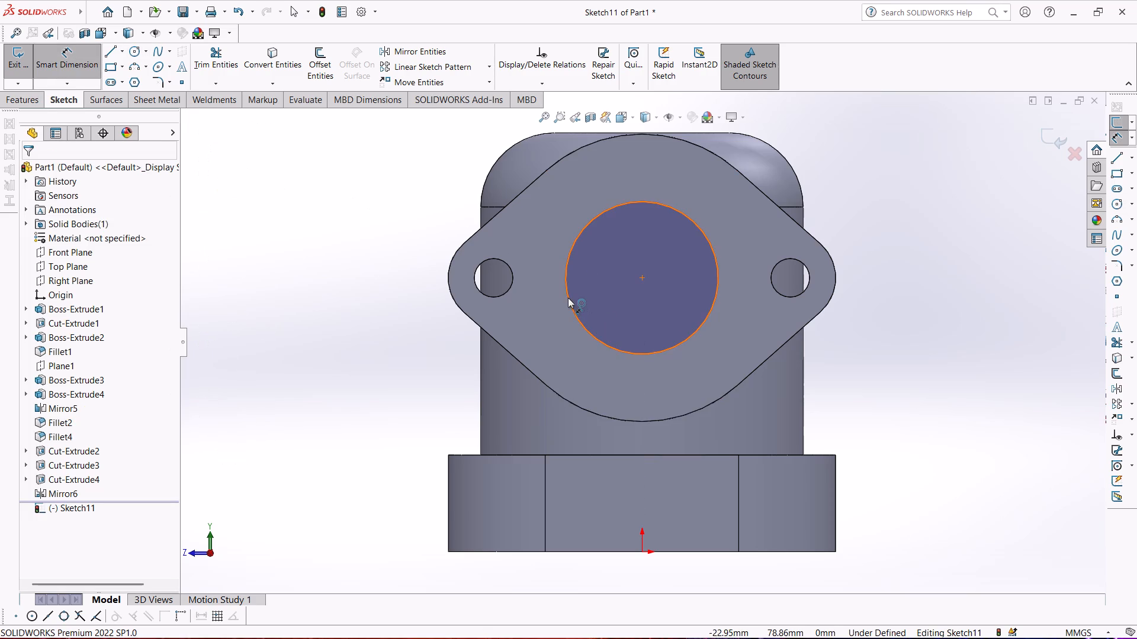
click(568, 298)
click(396, 330)
key(6)
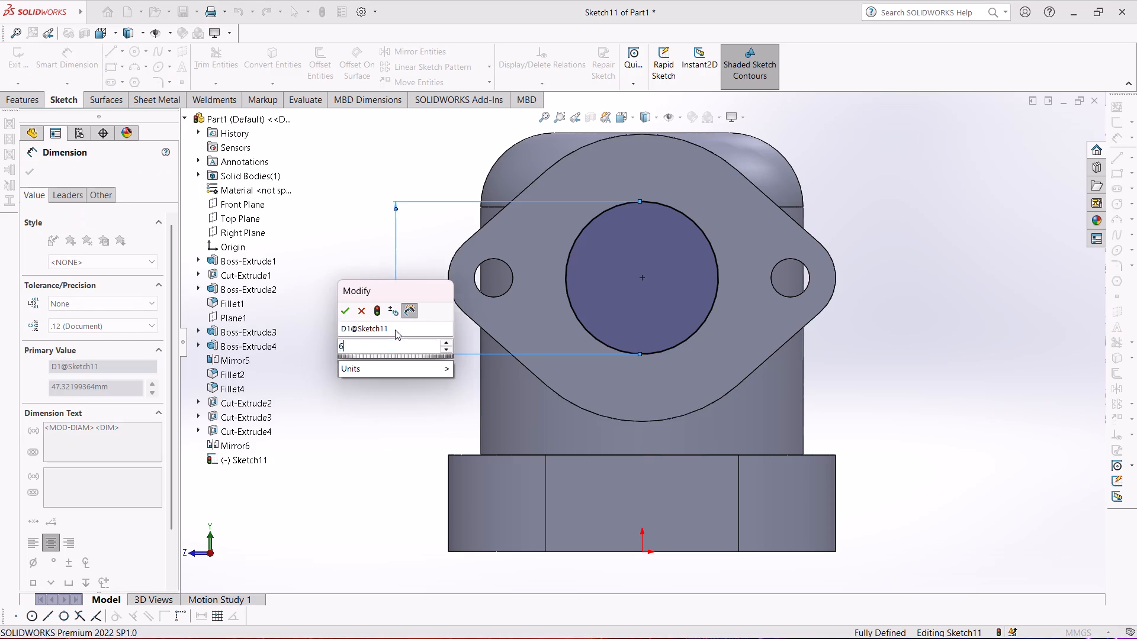
key(0)
key(Return)
click(35, 169)
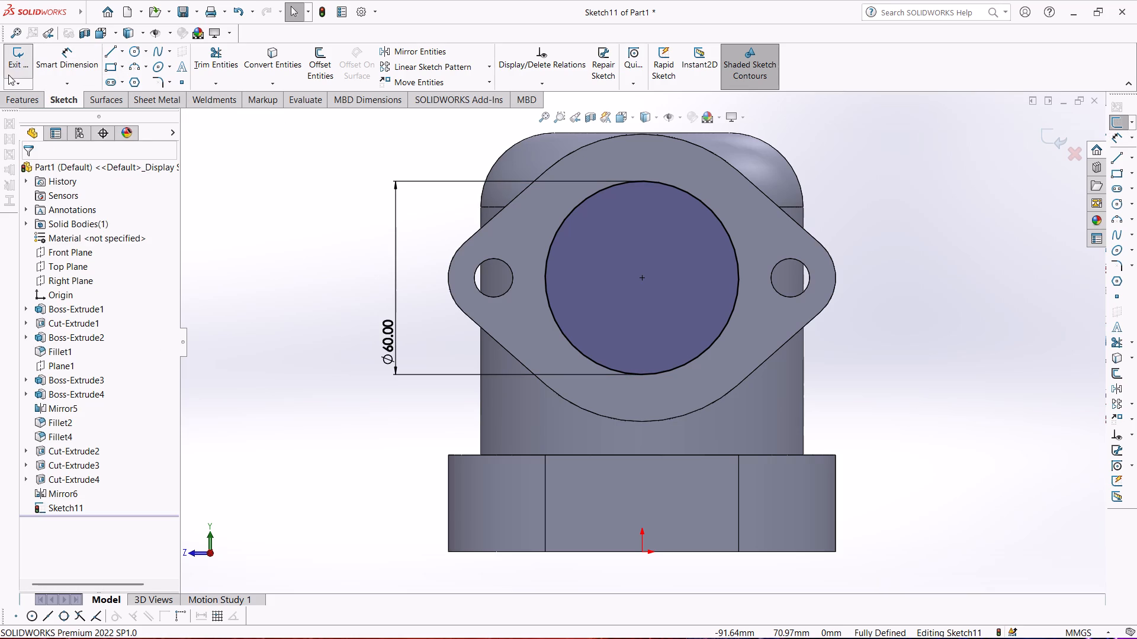
click(14, 64)
Cut the 60 mm circle into the flange as a blind extruded cut 10 mm deep.
click(24, 105)
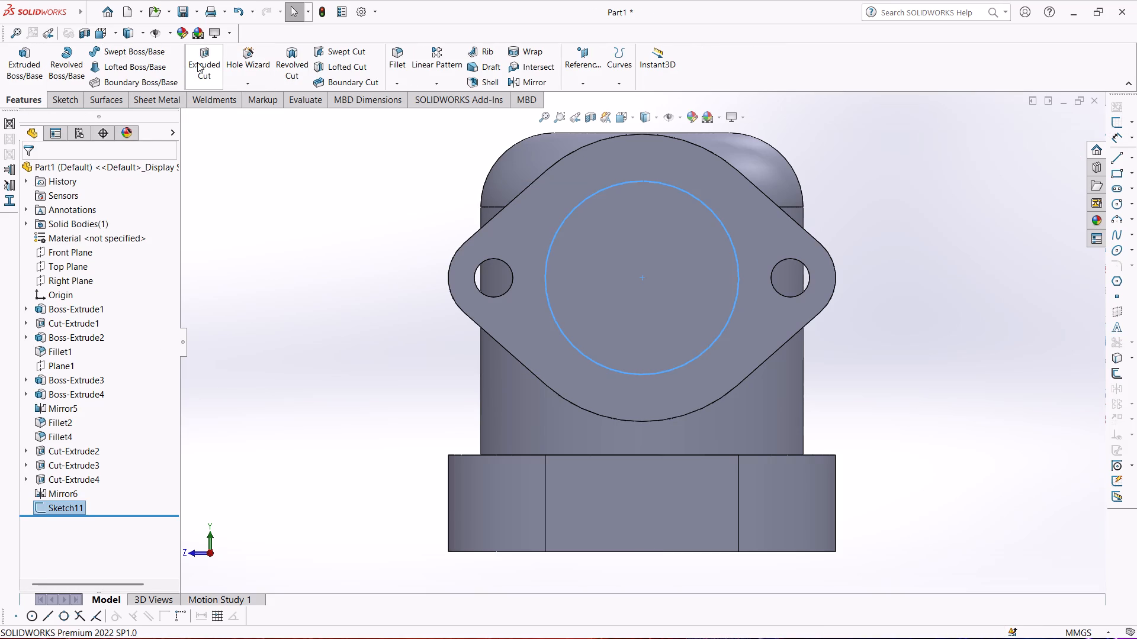
click(197, 62)
middle_drag(239, 390, 200, 390)
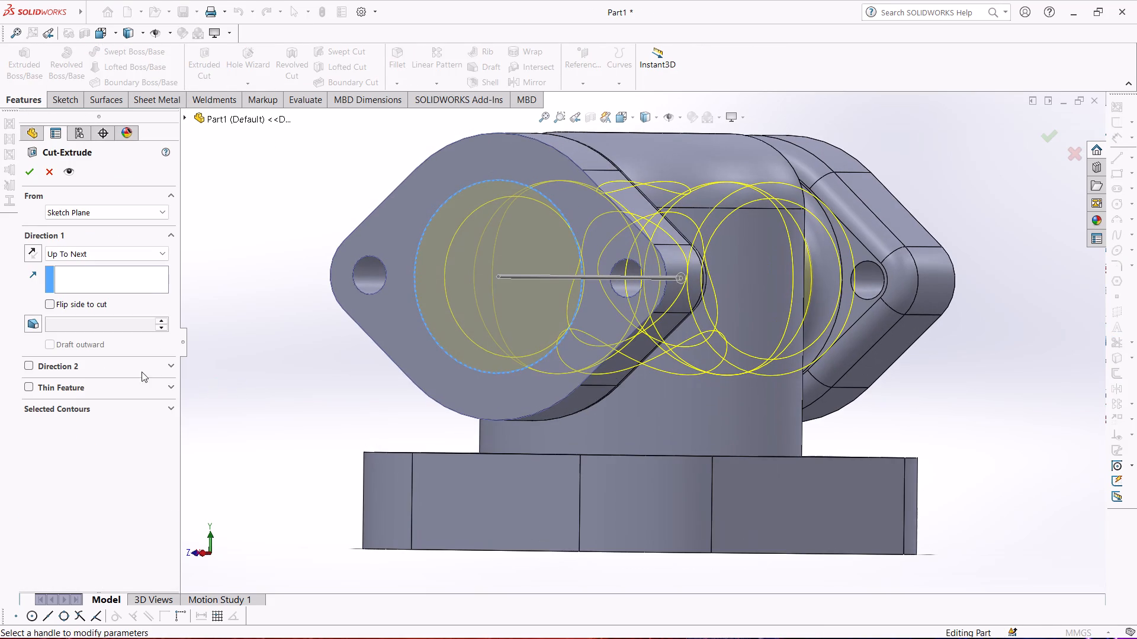
click(85, 251)
click(85, 265)
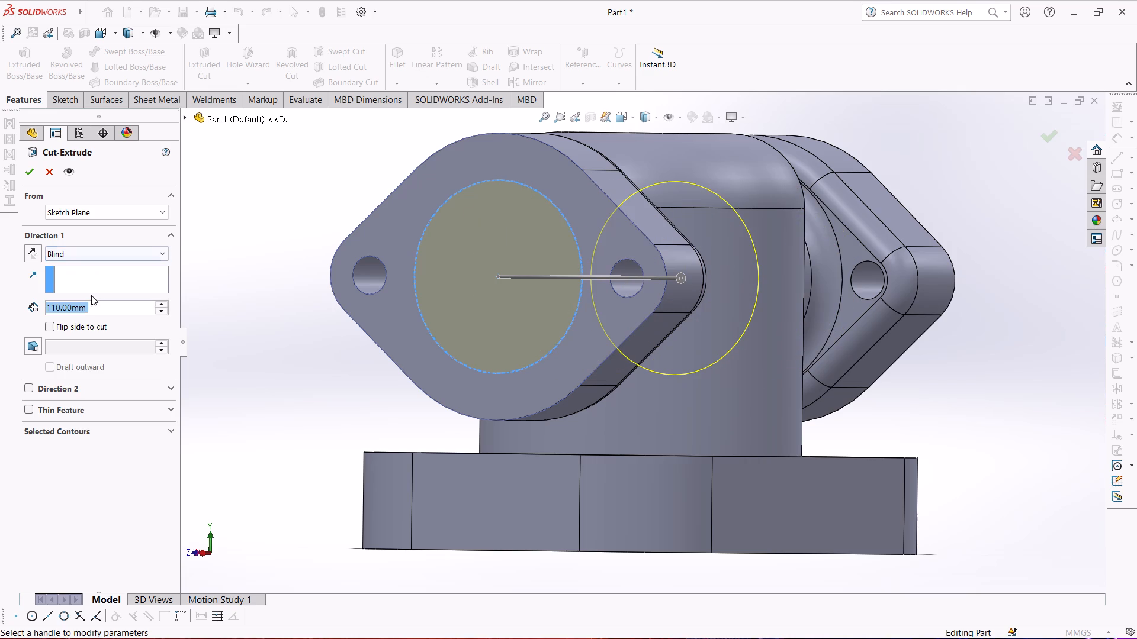
text(10)
key(Return)
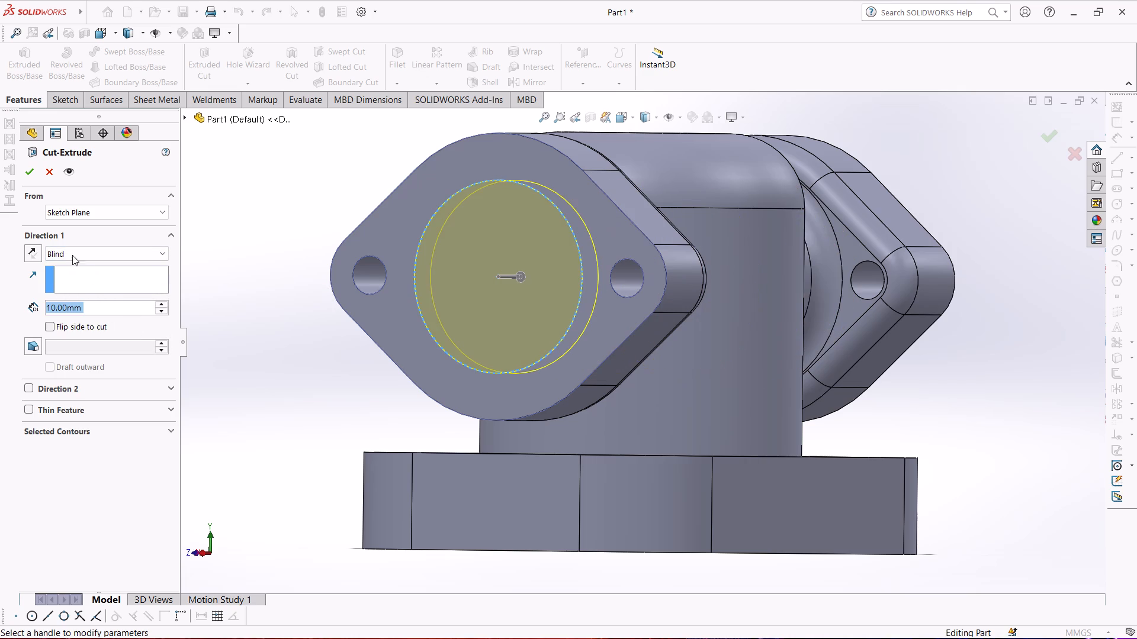
click(25, 176)
Examine the new flange counterbore, the base bore and both flanges from several viewing angles.
middle_drag(219, 306, 240, 296)
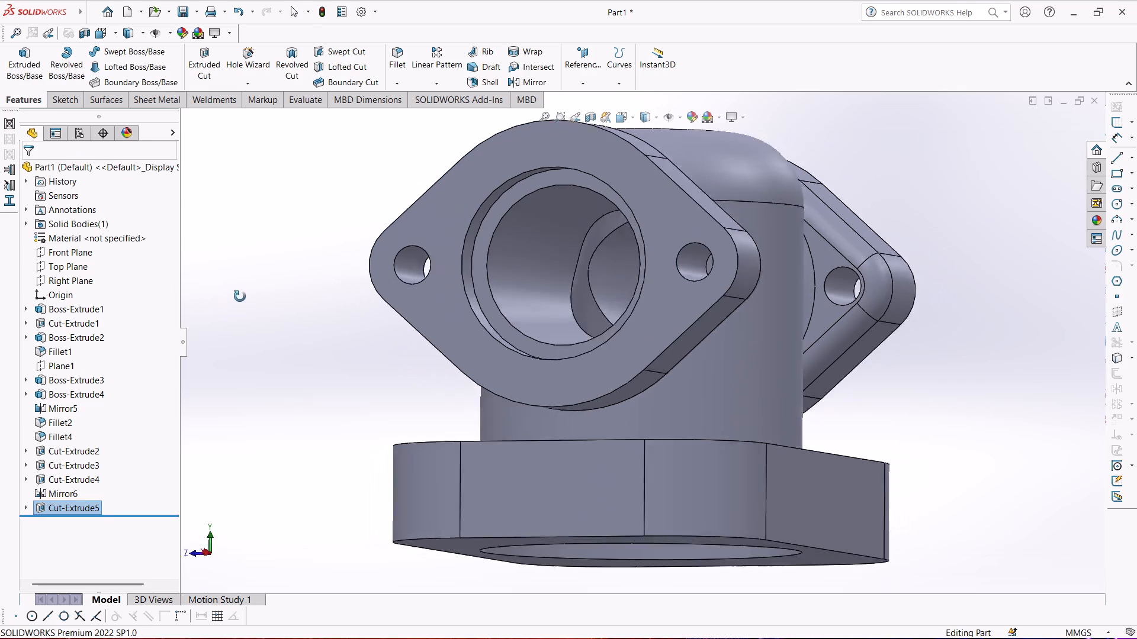
middle_drag(240, 296, 707, 416)
scroll(707, 415, up, 2)
middle_drag(706, 410, 595, 459)
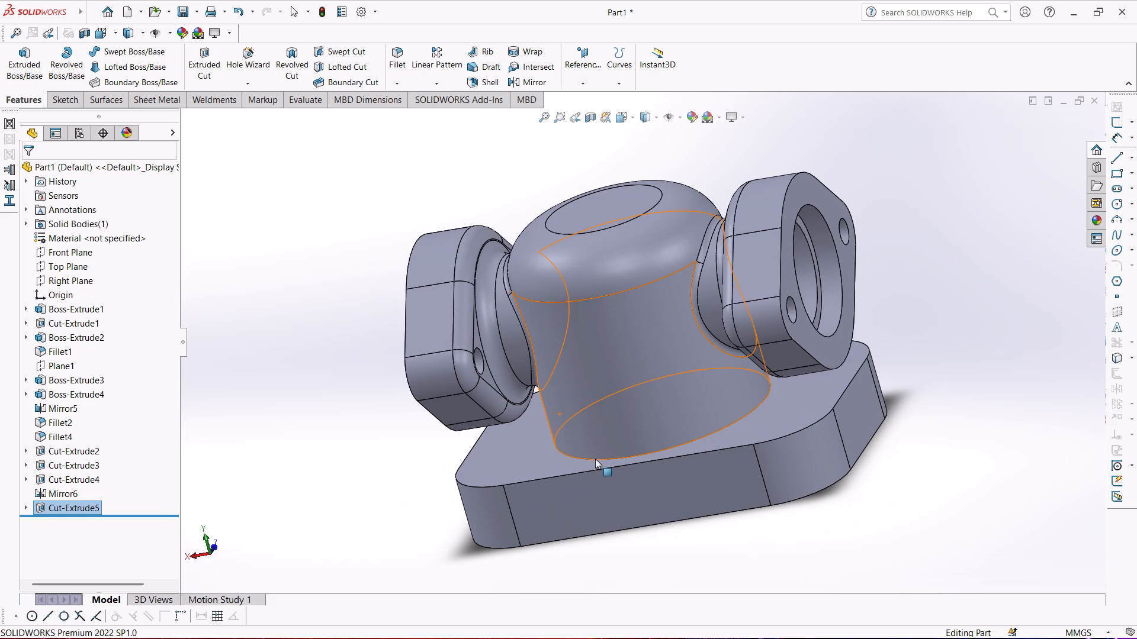
middle_drag(595, 459, 554, 182)
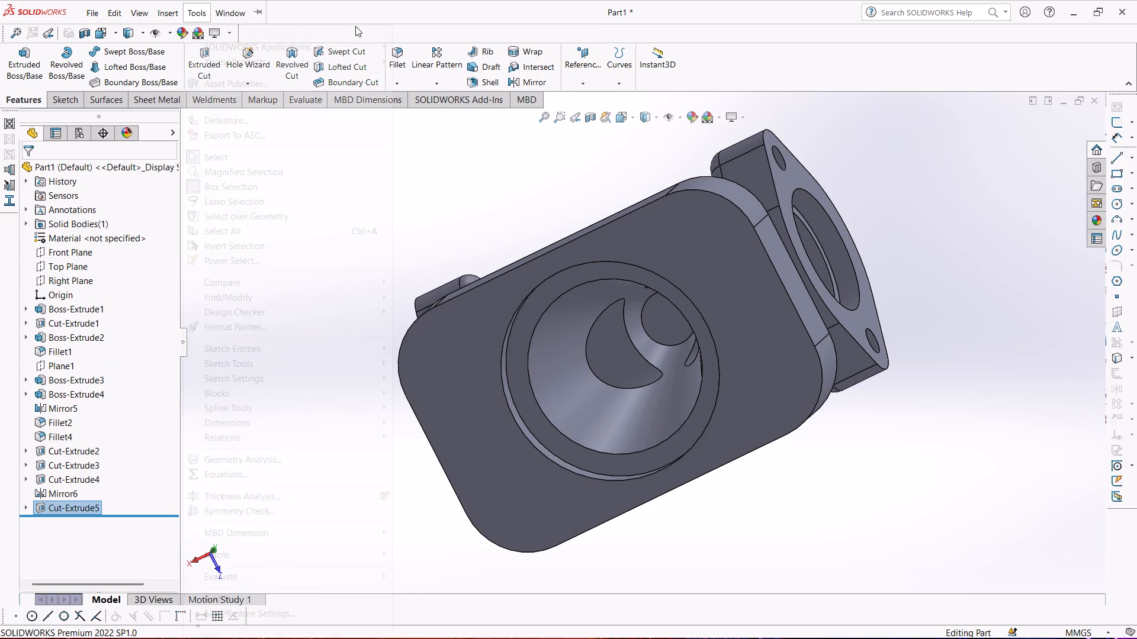
click(498, 158)
middle_drag(465, 339, 553, 287)
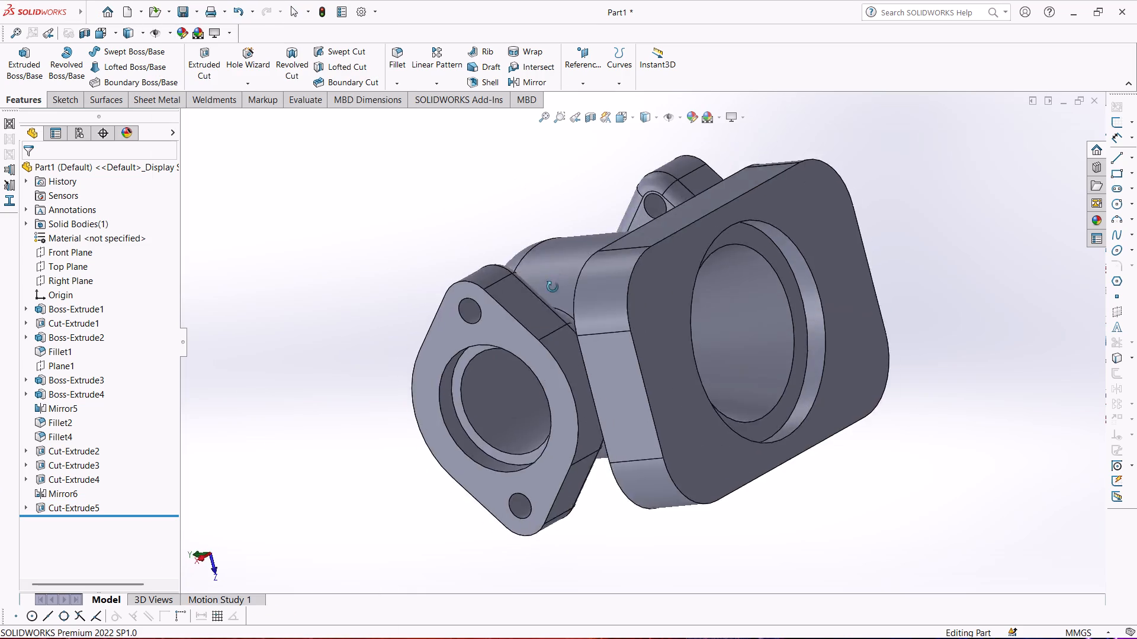
middle_drag(553, 287, 462, 316)
Start a sketch on the bottom face of the rectangular base, around the base bore.
click(475, 295)
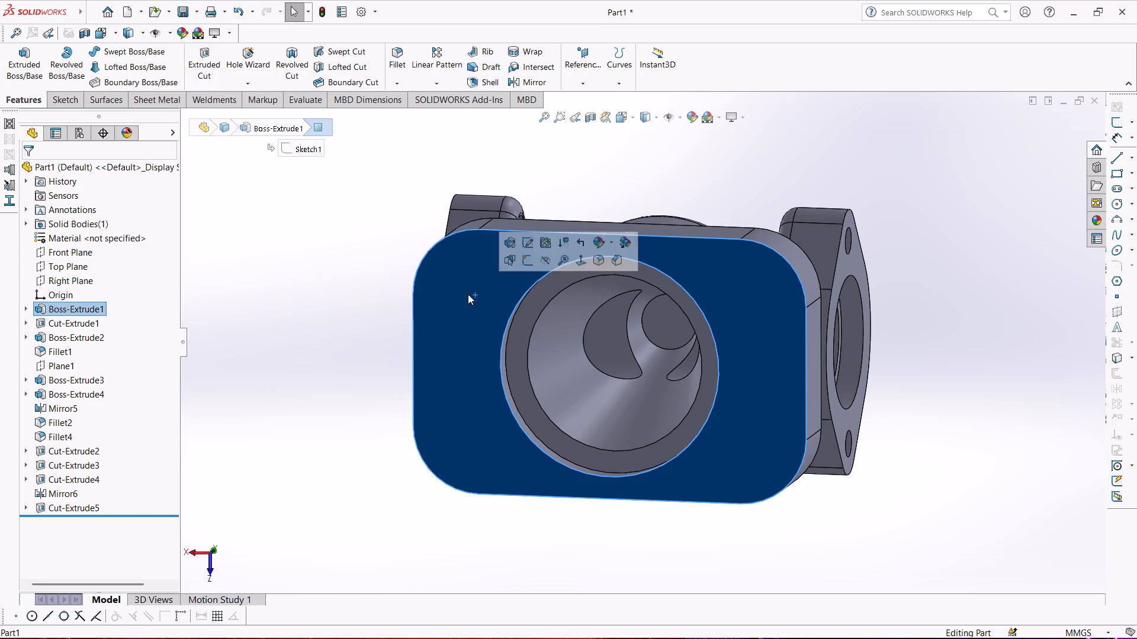
click(68, 98)
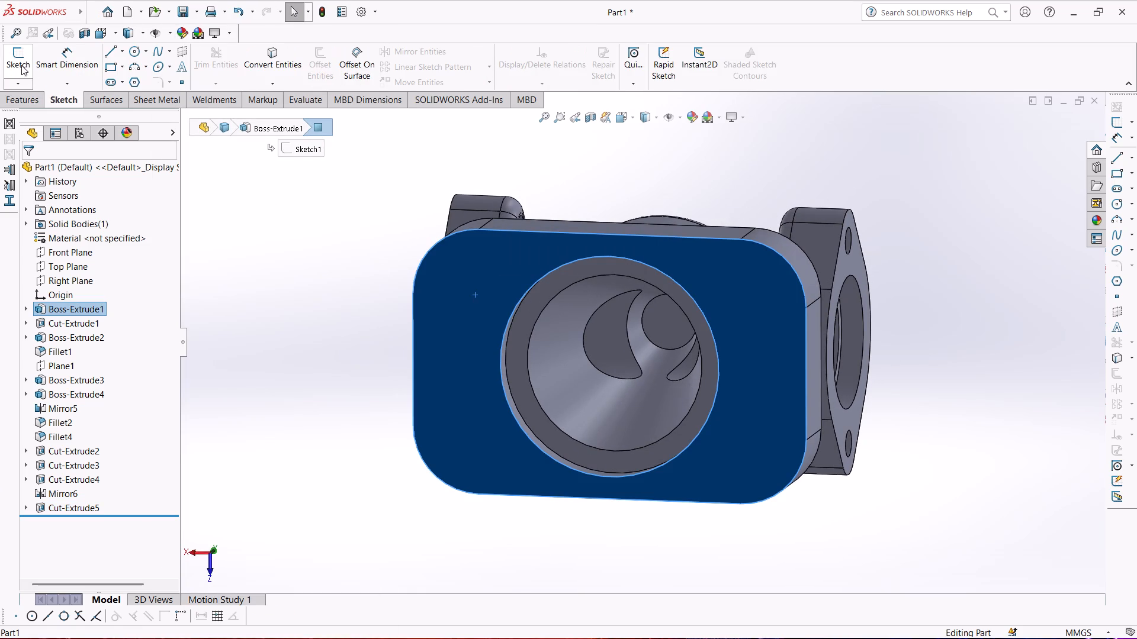
click(21, 65)
click(261, 279)
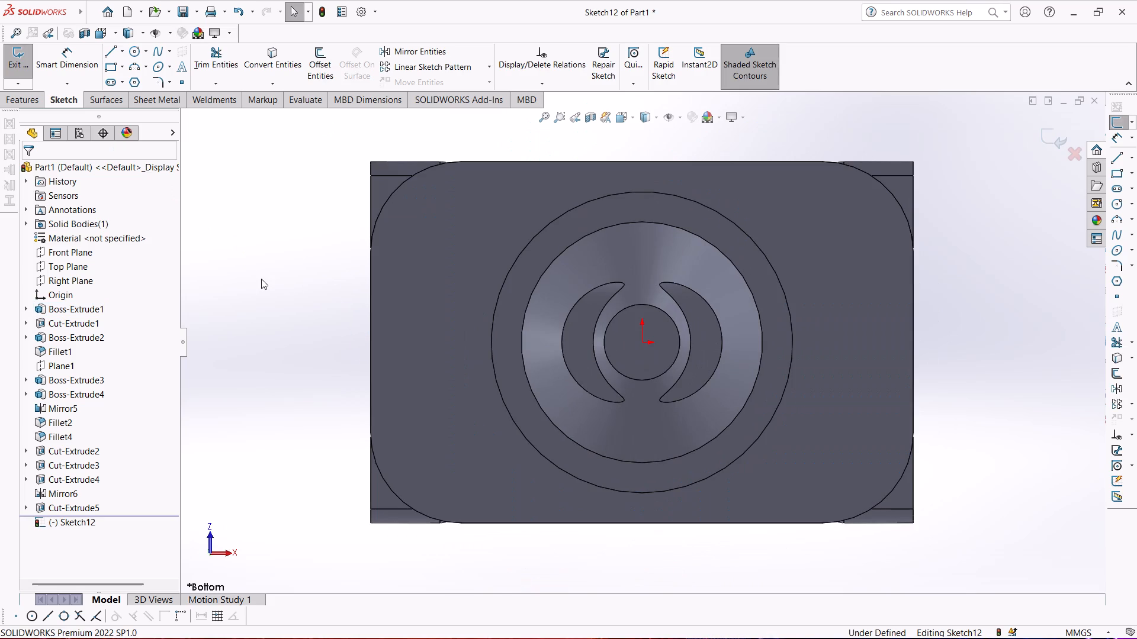
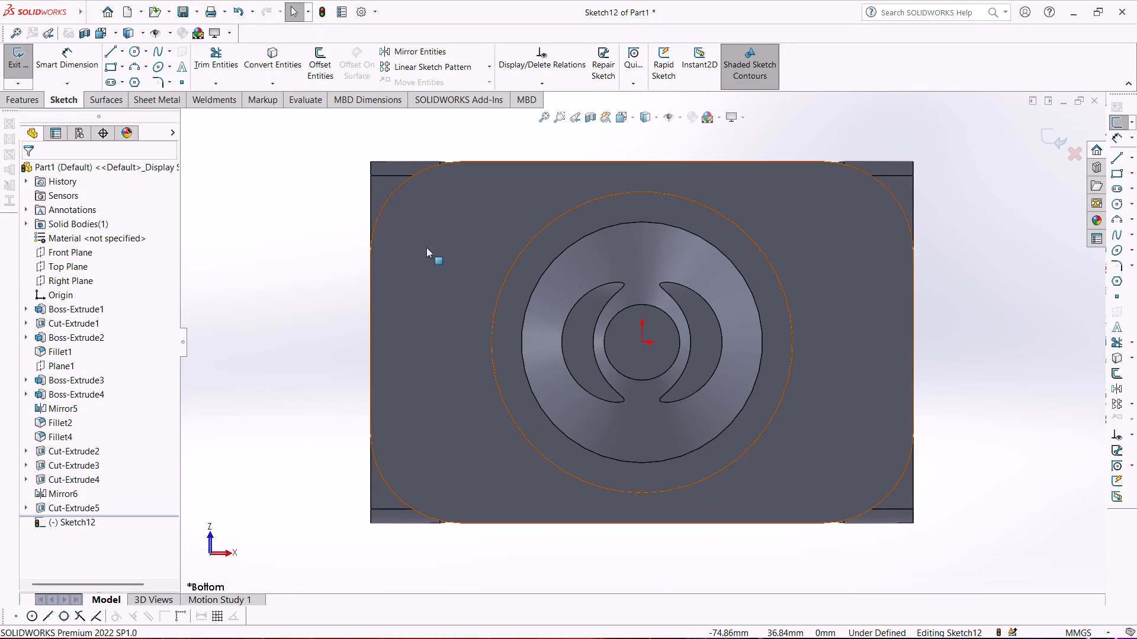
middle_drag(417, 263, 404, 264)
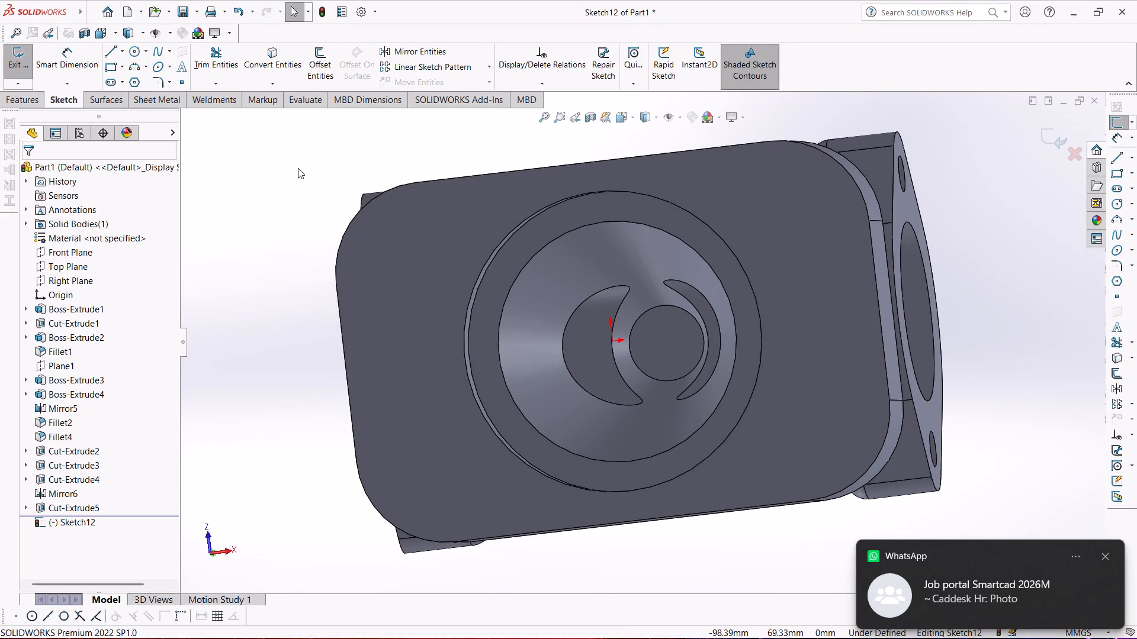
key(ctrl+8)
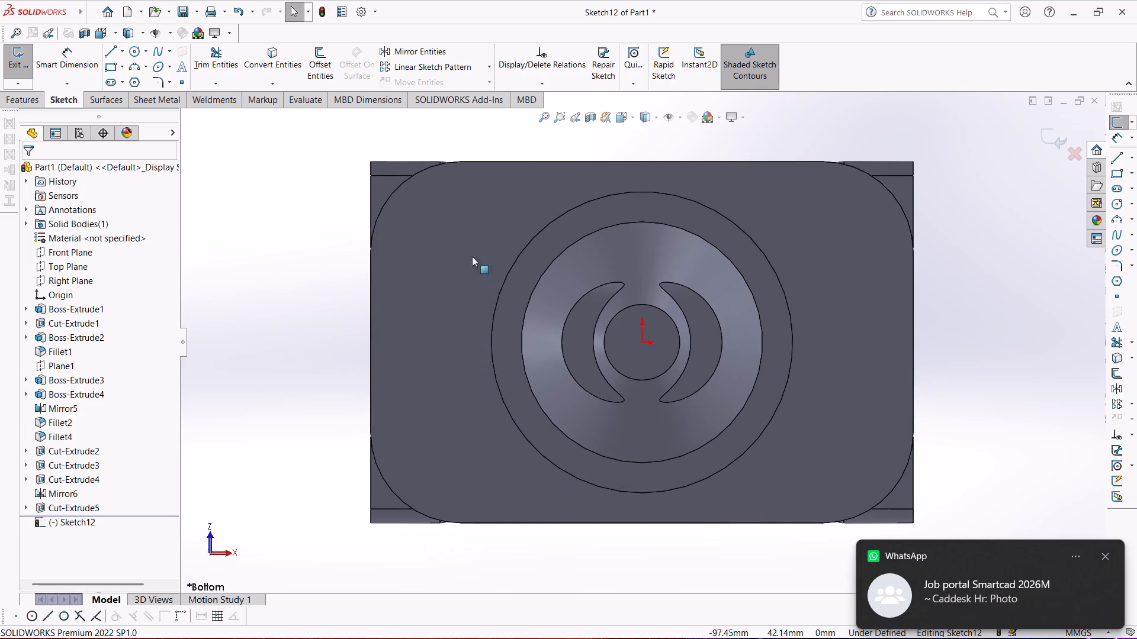
Open the WhatsApp notification for the photo sent to the Job portal Smartcad 2026M group.
click(1010, 595)
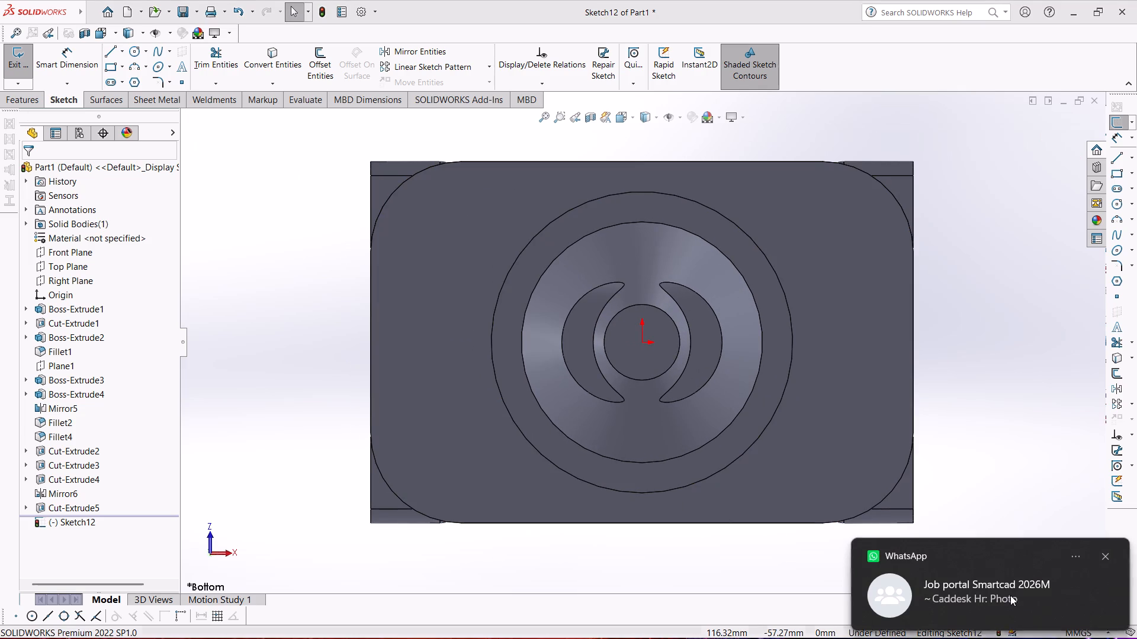
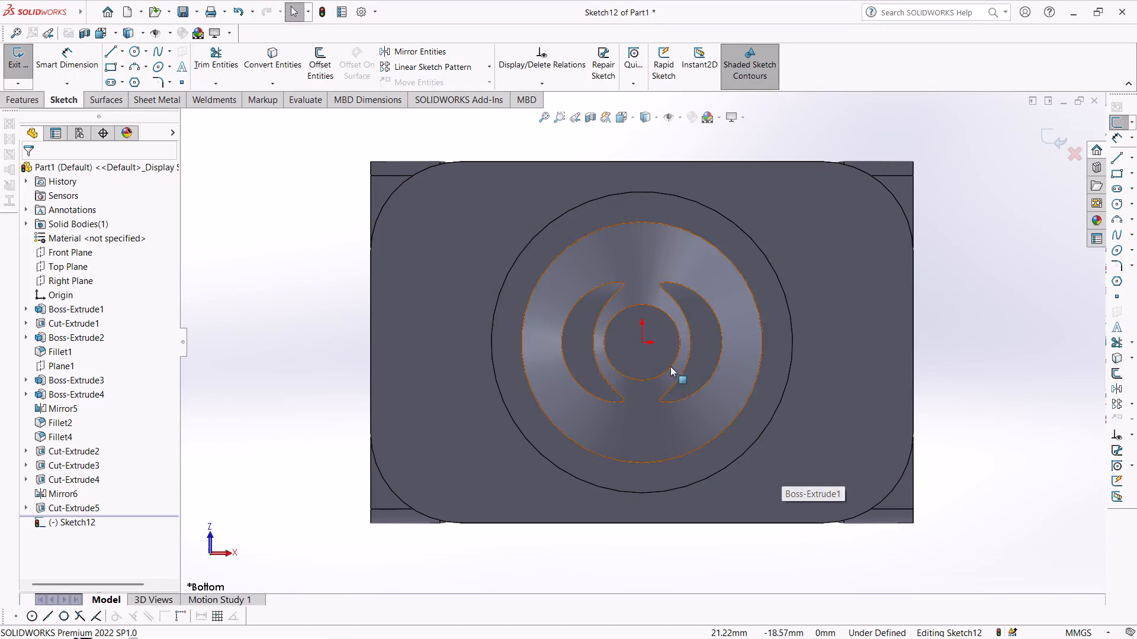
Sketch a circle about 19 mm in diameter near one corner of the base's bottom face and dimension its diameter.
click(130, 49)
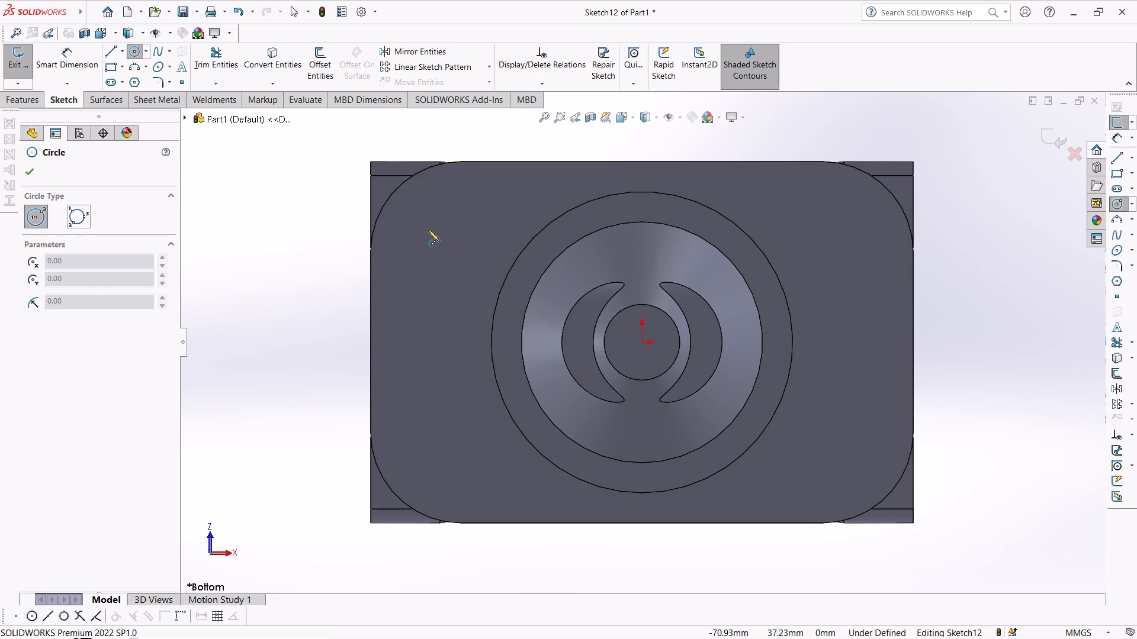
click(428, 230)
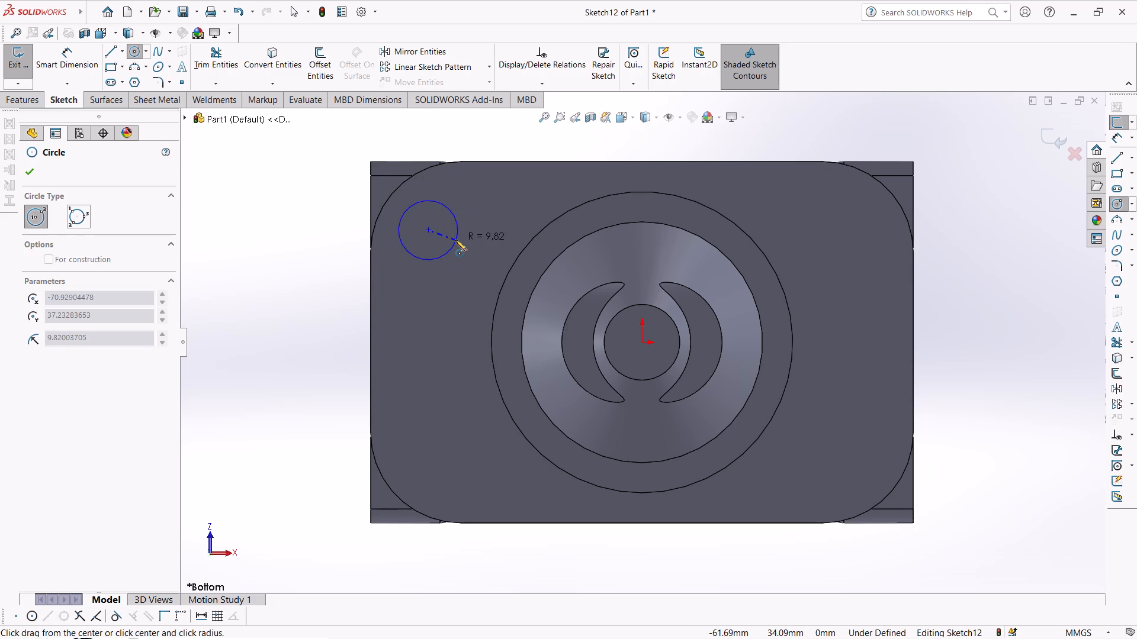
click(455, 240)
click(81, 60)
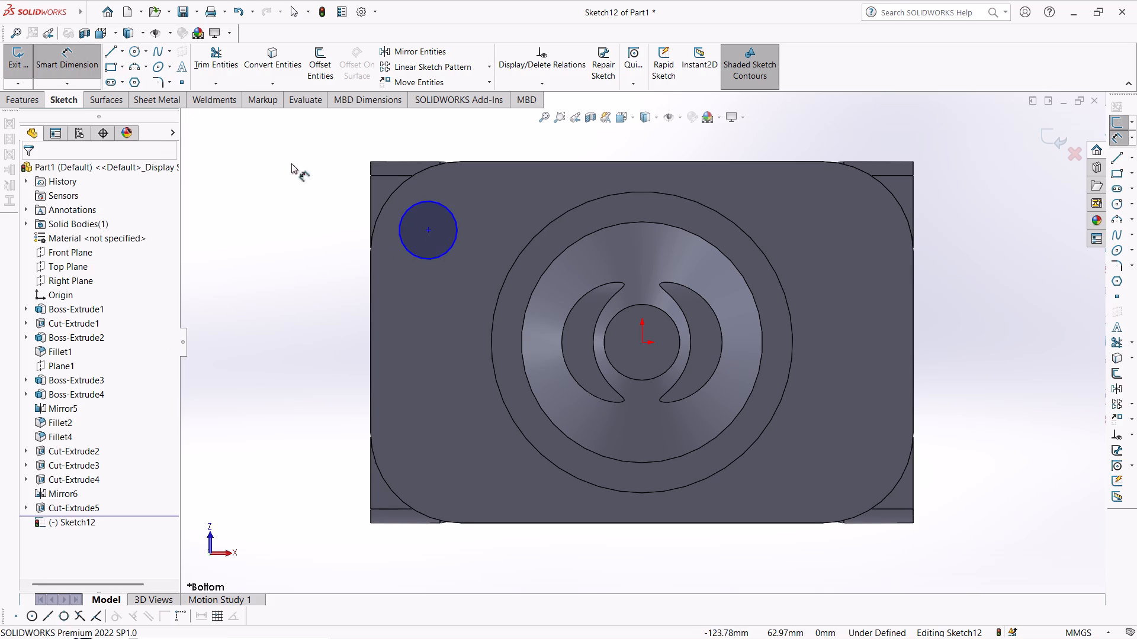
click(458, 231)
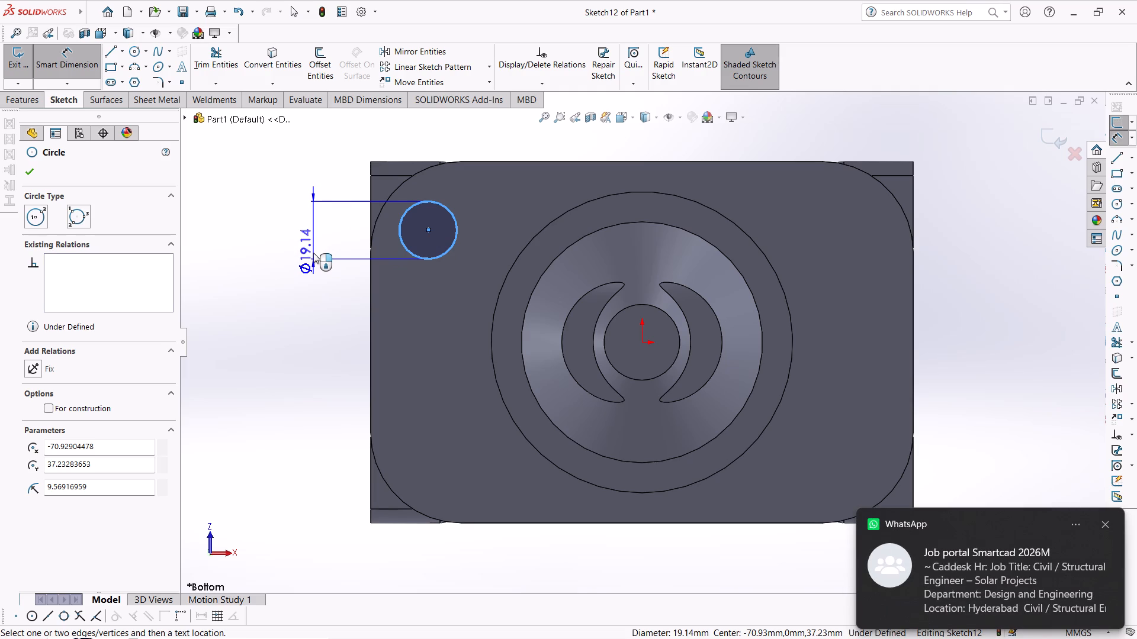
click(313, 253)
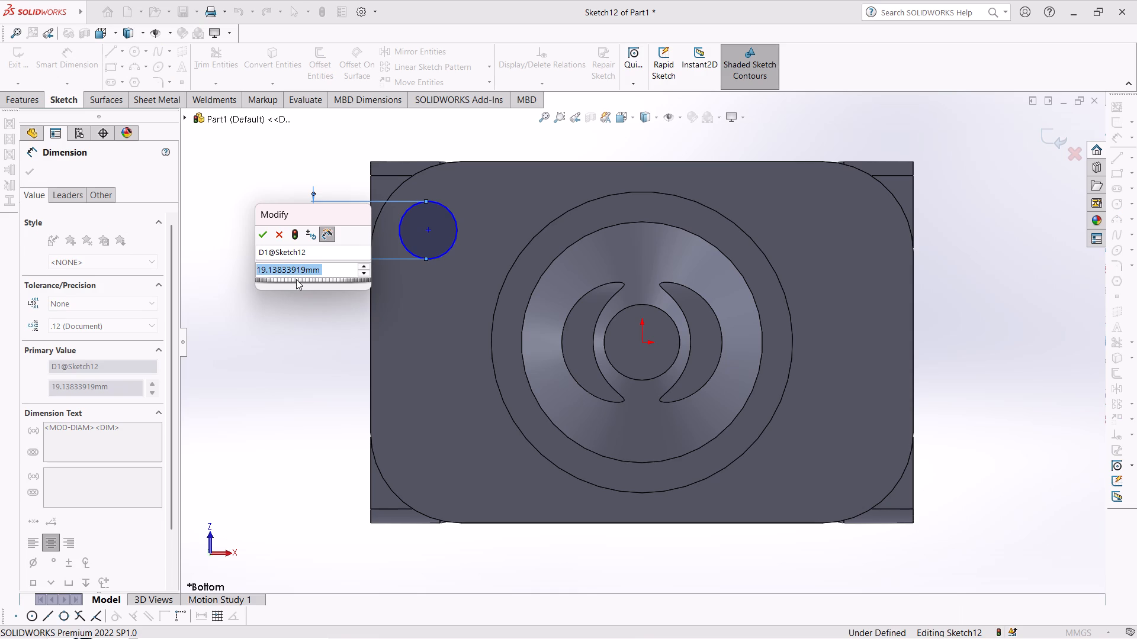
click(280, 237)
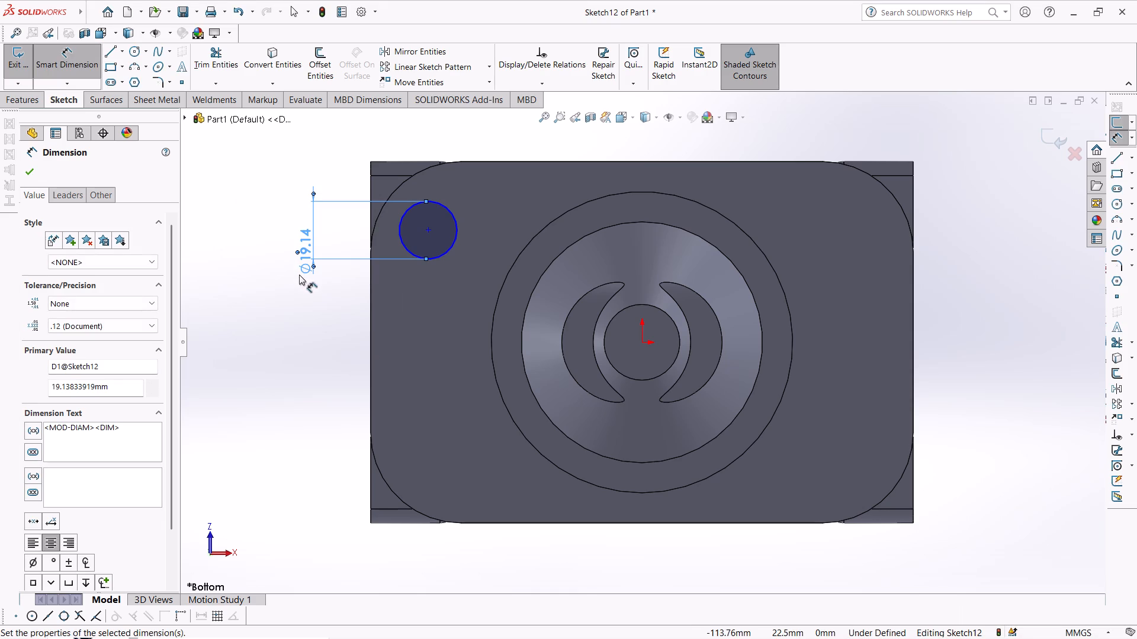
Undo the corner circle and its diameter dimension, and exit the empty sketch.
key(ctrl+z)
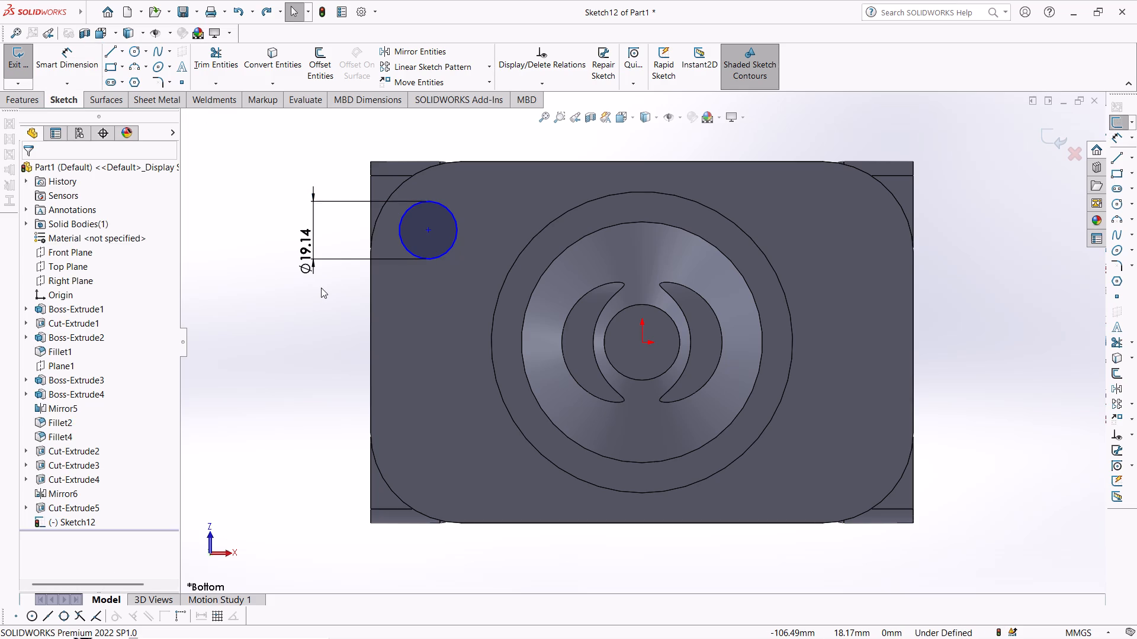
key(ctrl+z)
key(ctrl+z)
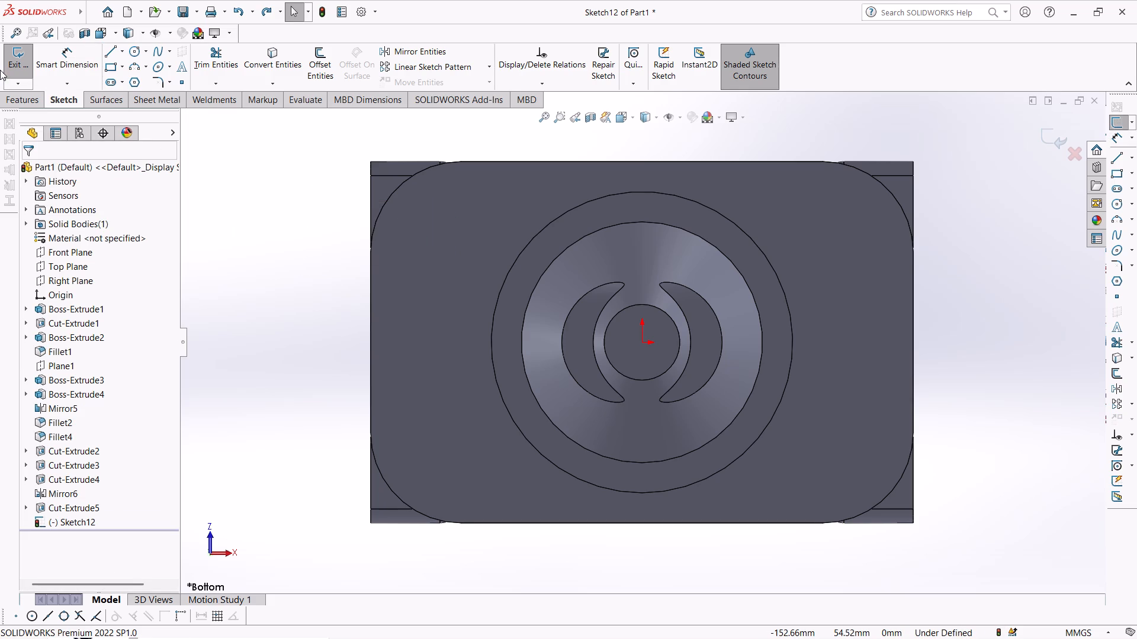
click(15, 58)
Start a Hole Wizard legacy hole and set its type to Counterbored.
middle_drag(256, 232, 471, 247)
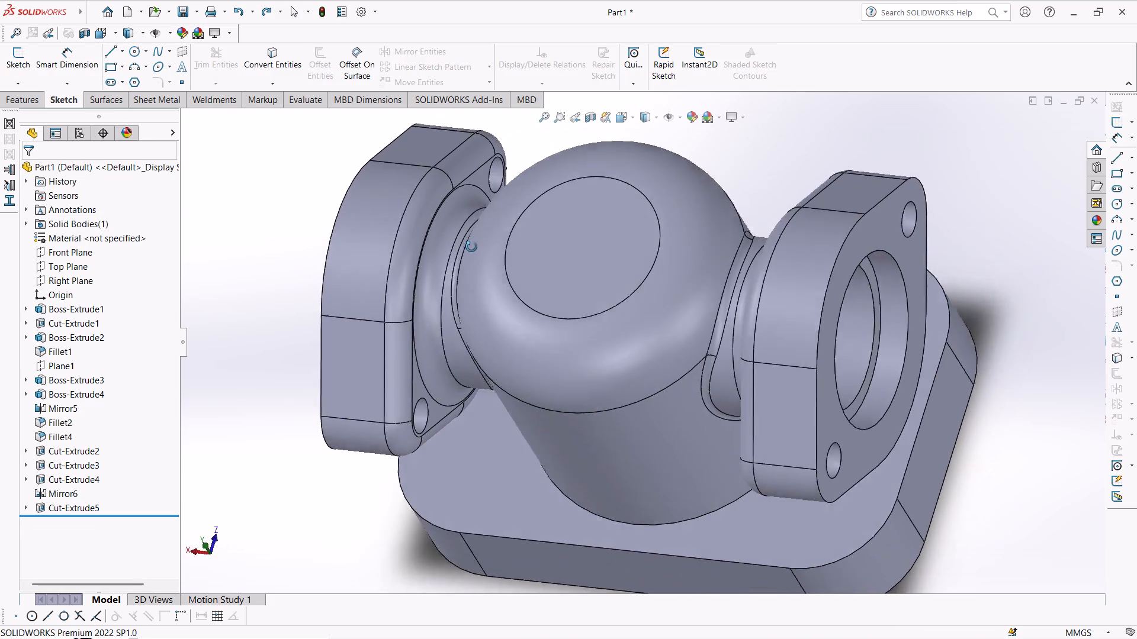
middle_drag(471, 247, 670, 220)
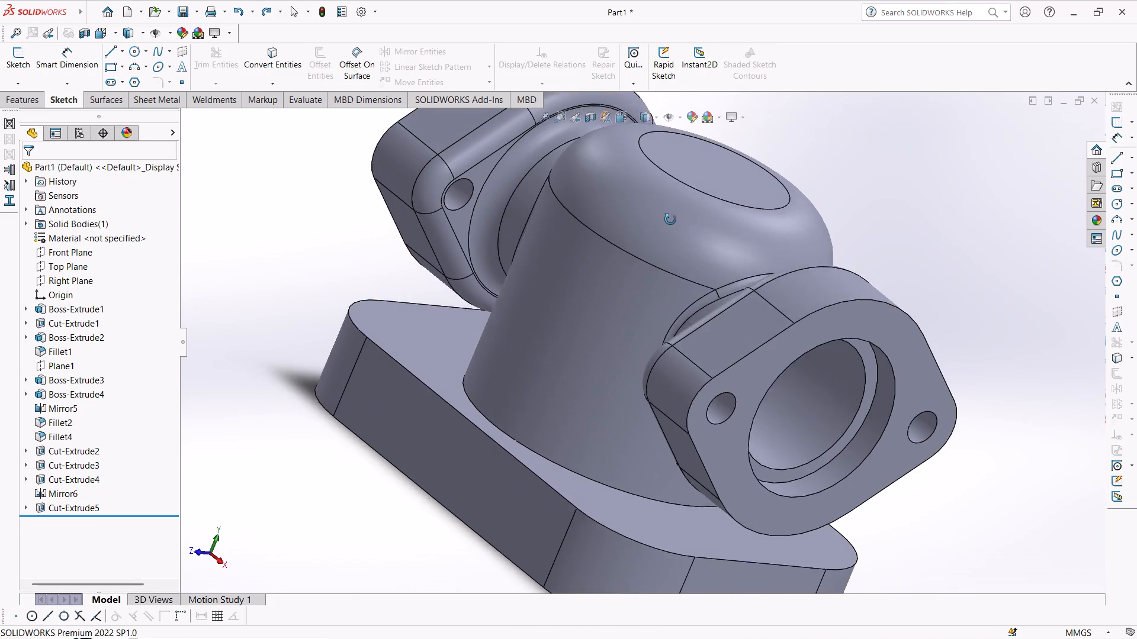
middle_drag(670, 220, 664, 245)
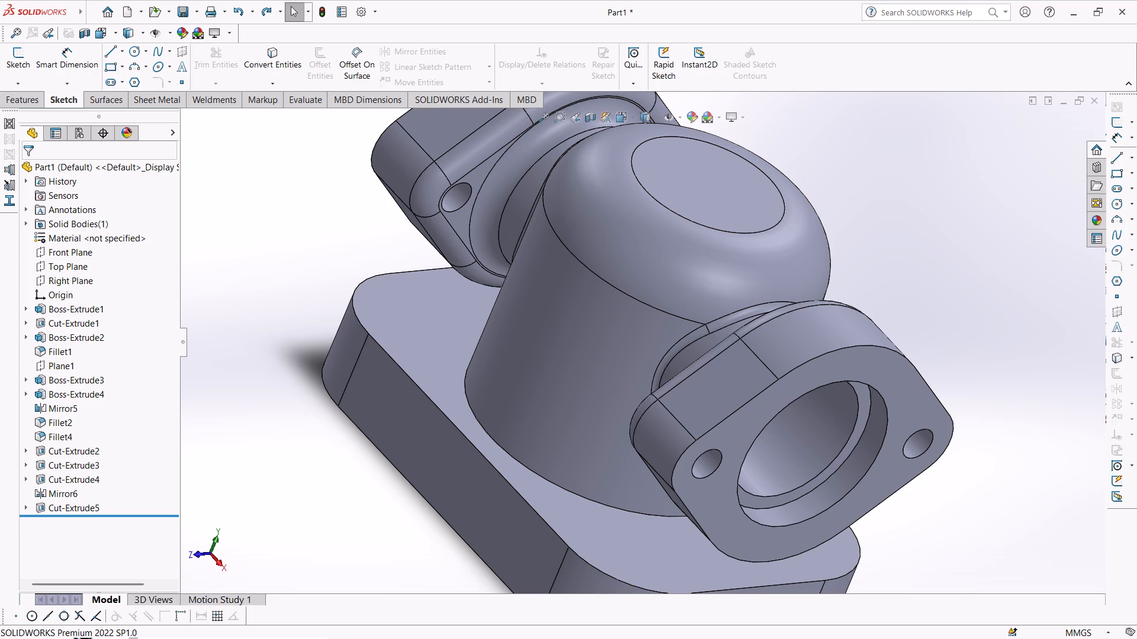
click(11, 97)
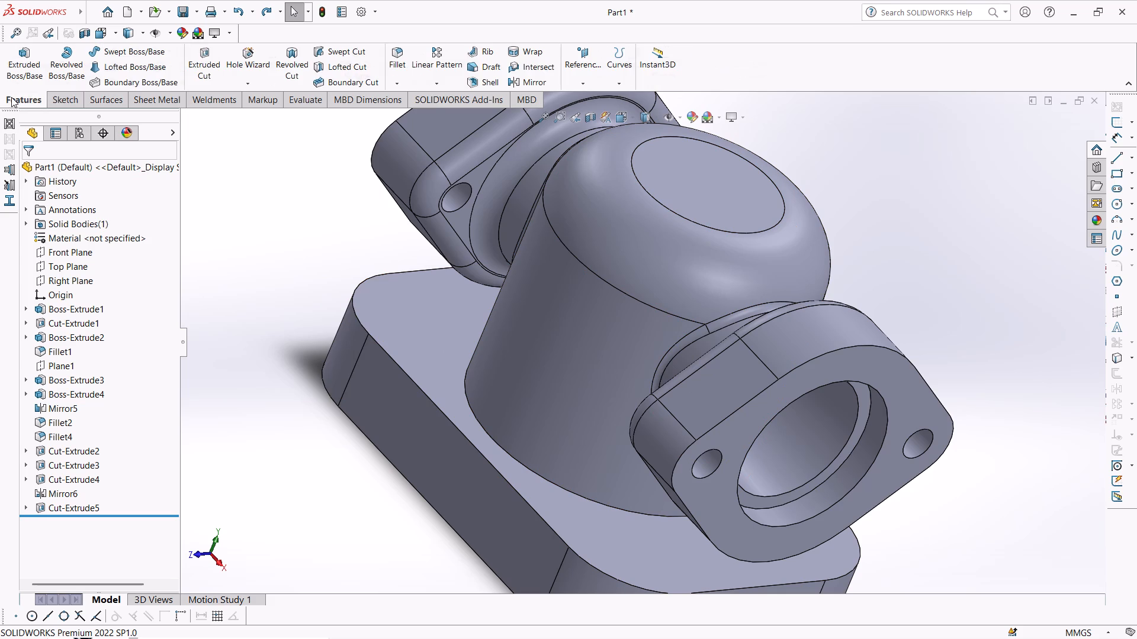
click(247, 83)
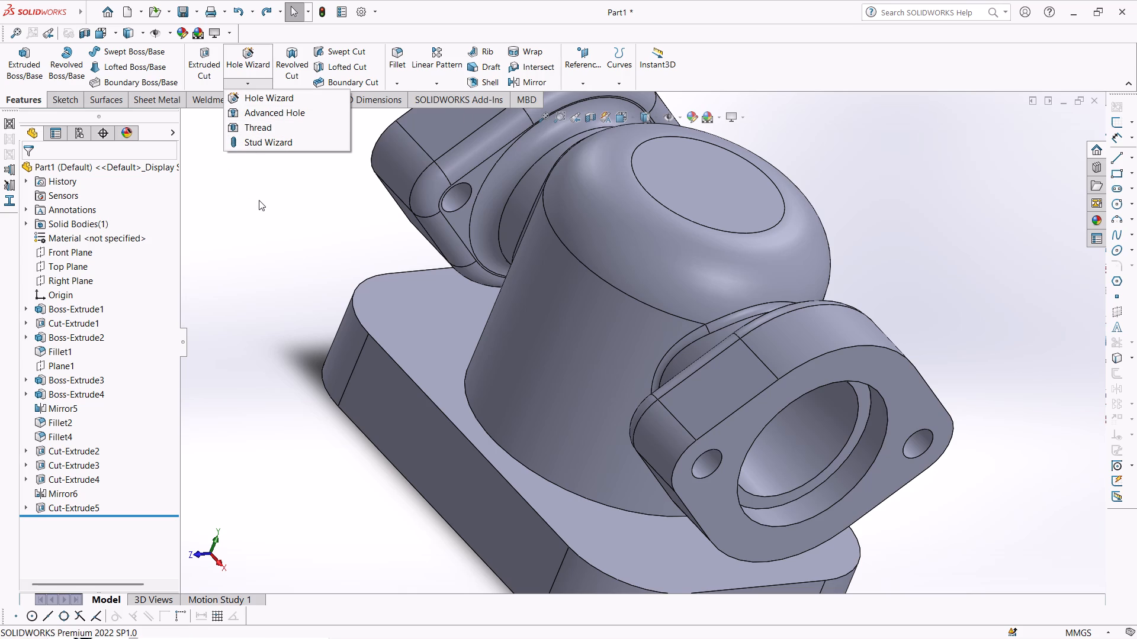
click(248, 99)
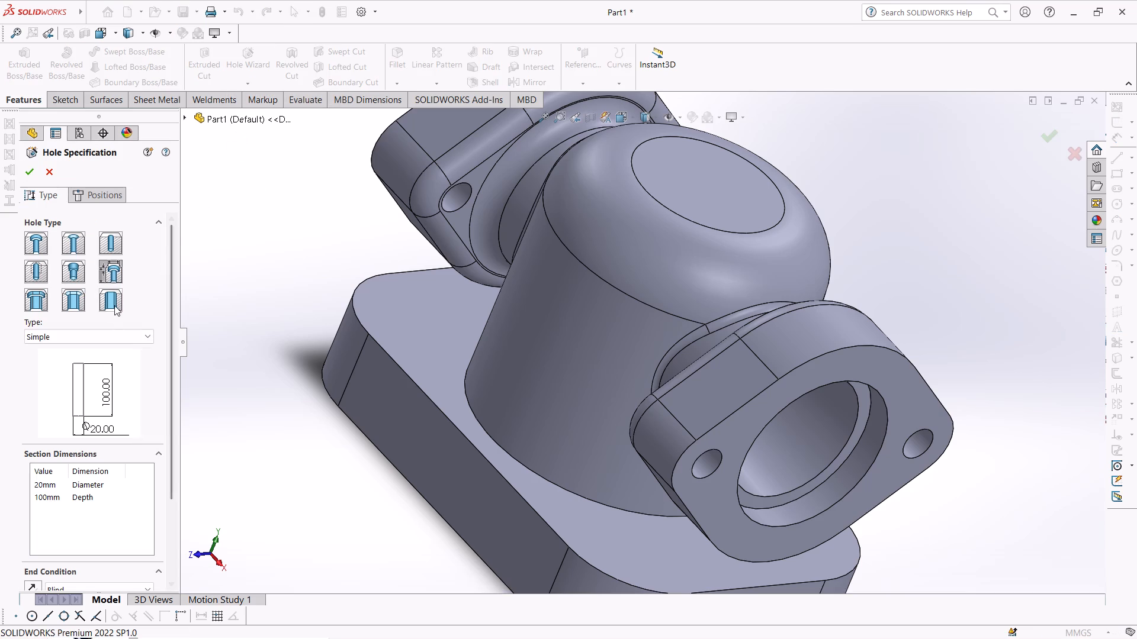
click(115, 260)
click(110, 273)
click(85, 343)
click(82, 423)
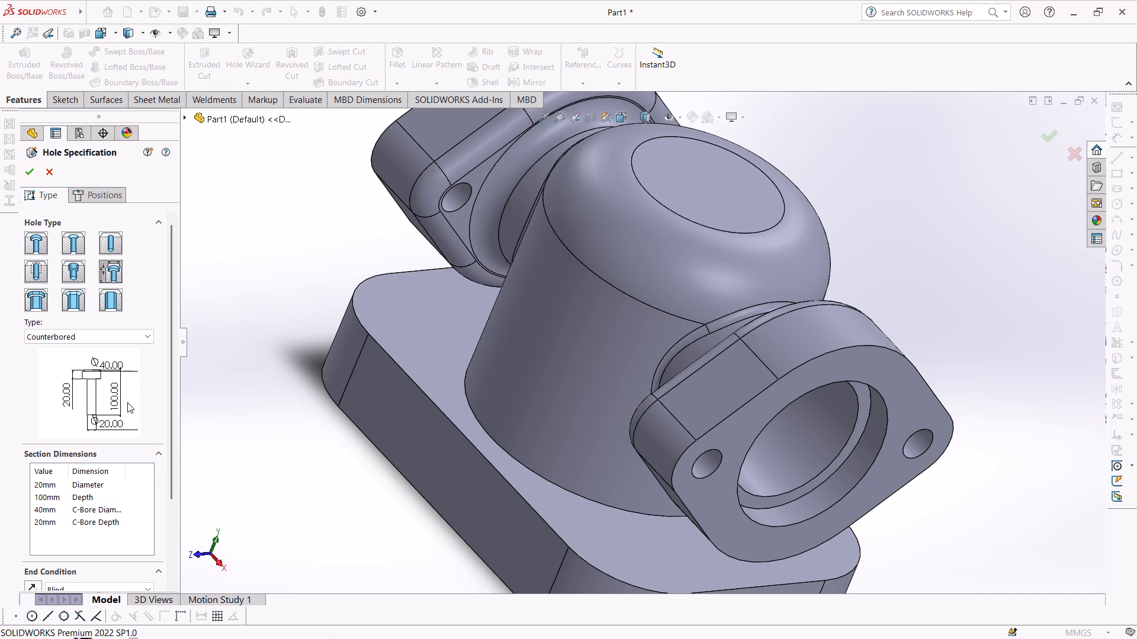
Set the counterbored hole's diameter to 12 mm and open its depth value for editing.
double_click(51, 485)
text(12)
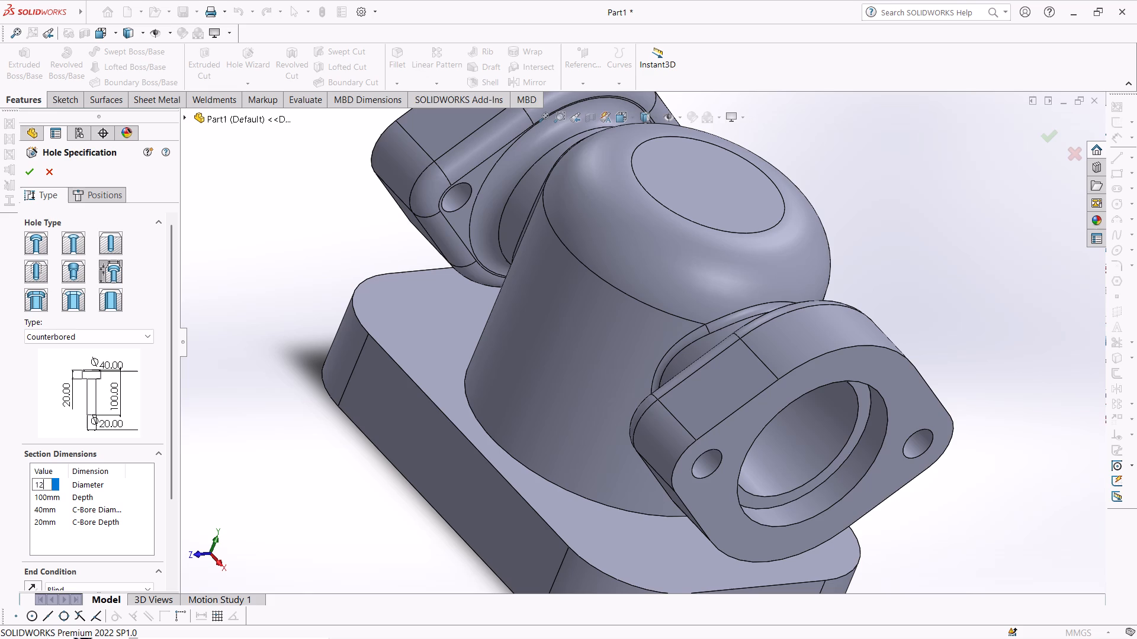
key(Return)
double_click(53, 497)
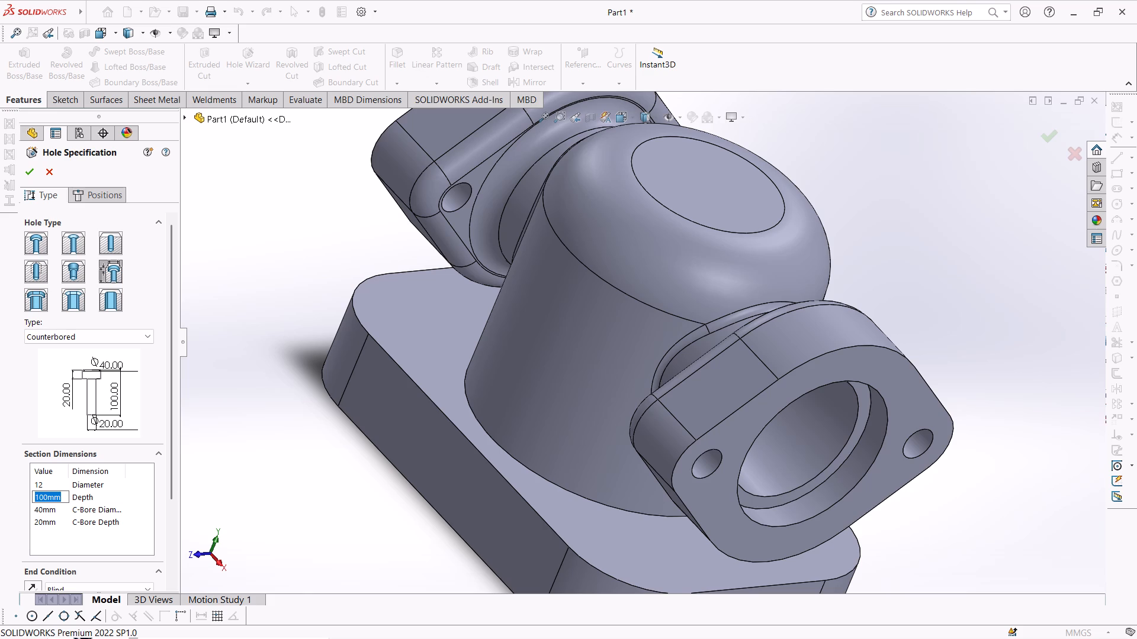
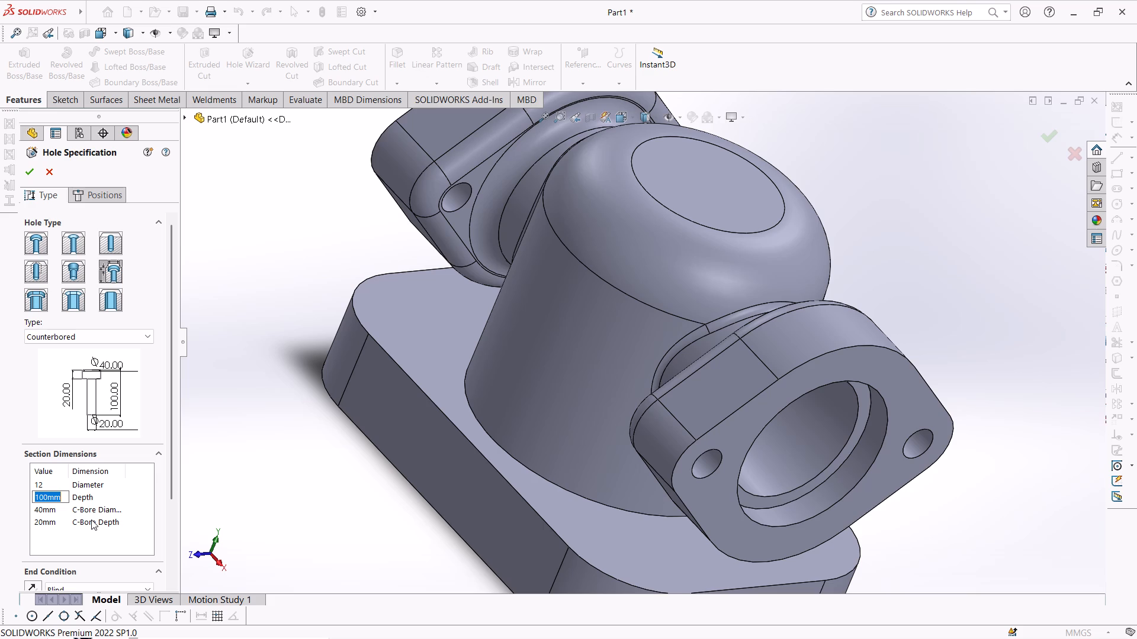
Set the counterbored hole's depth to 30 mm, counterbore diameter to 20 mm and counterbore depth to 15 mm.
text(30)
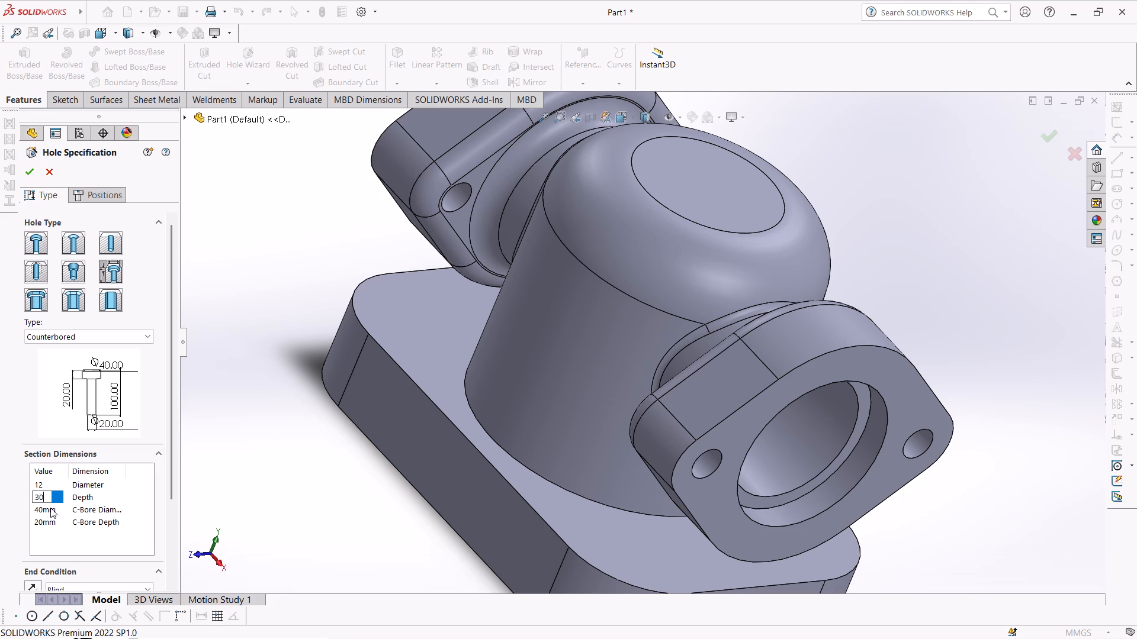
double_click(50, 508)
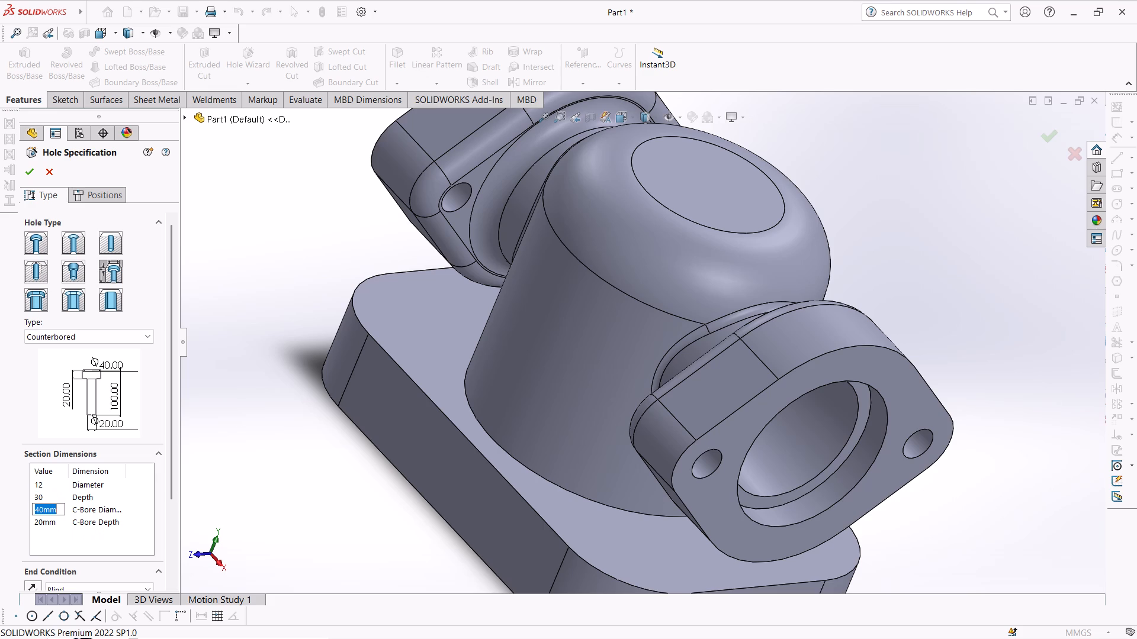
key(1)
key(5)
key(BackSpace)
key(BackSpace)
key(2)
key(0)
key(Return)
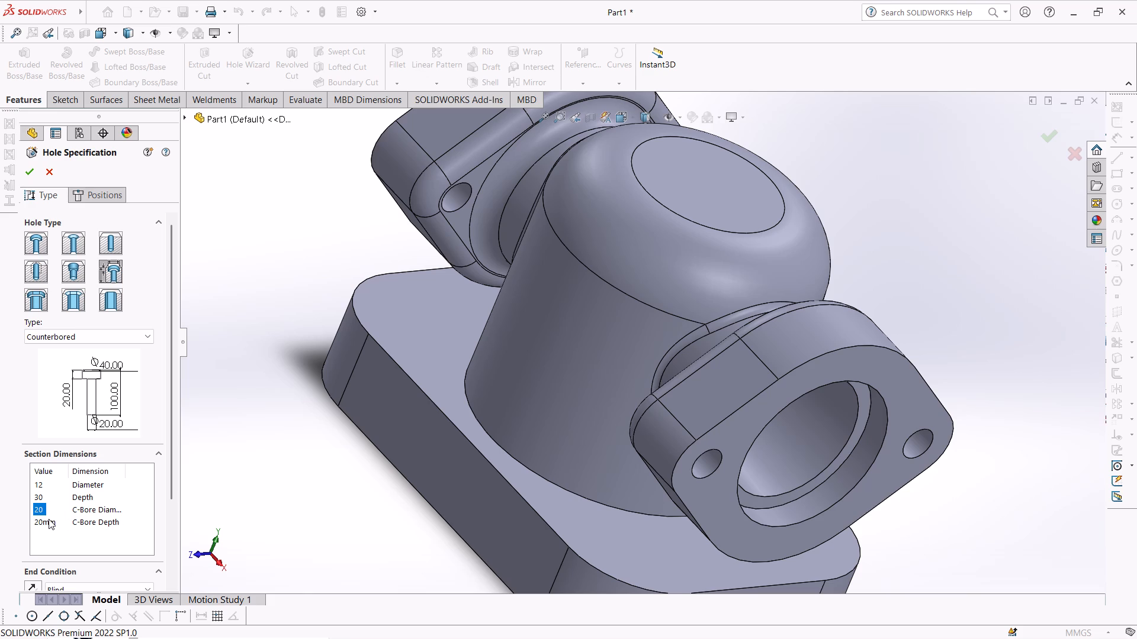
double_click(49, 519)
text(15)
key(Return)
key(Return)
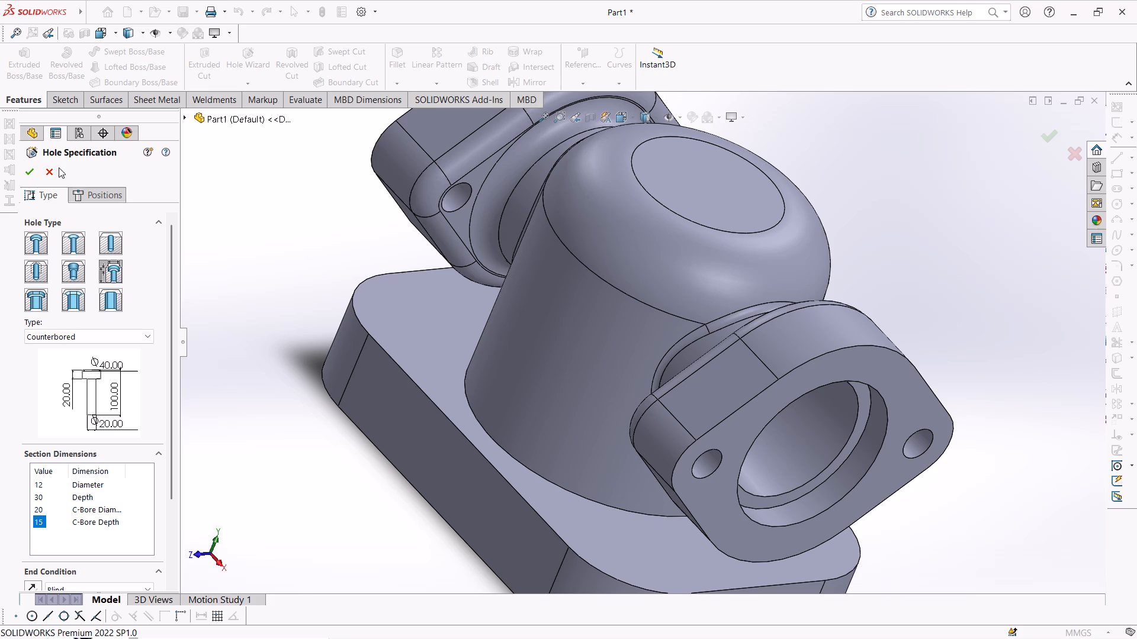
click(21, 171)
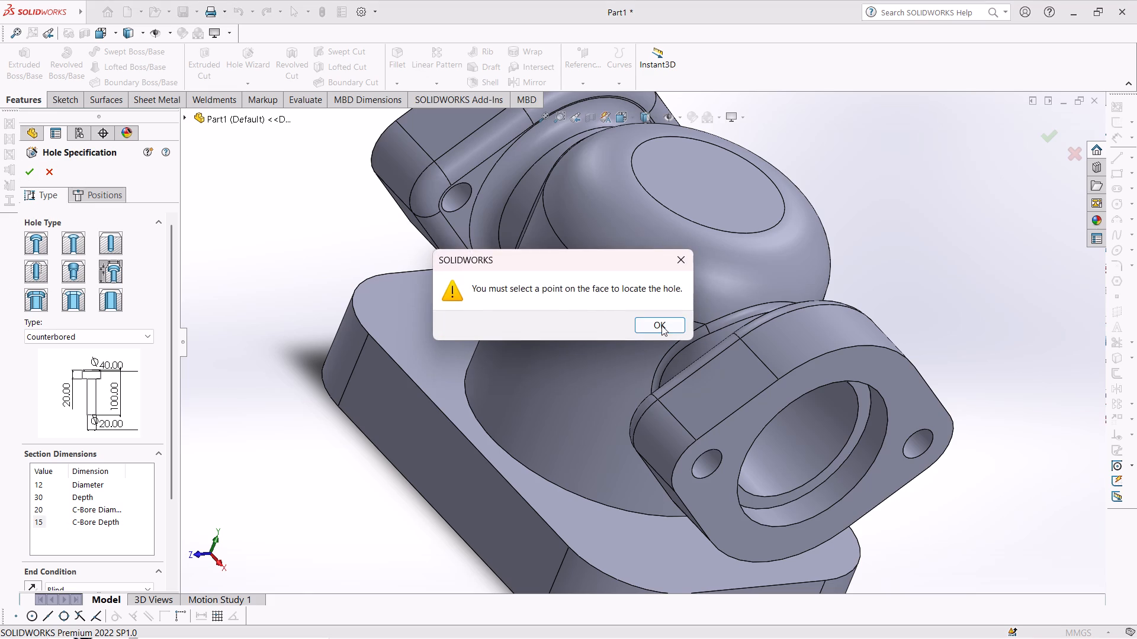
click(661, 325)
Place the counterbored hole's position point on the base's top face near a corner.
click(101, 325)
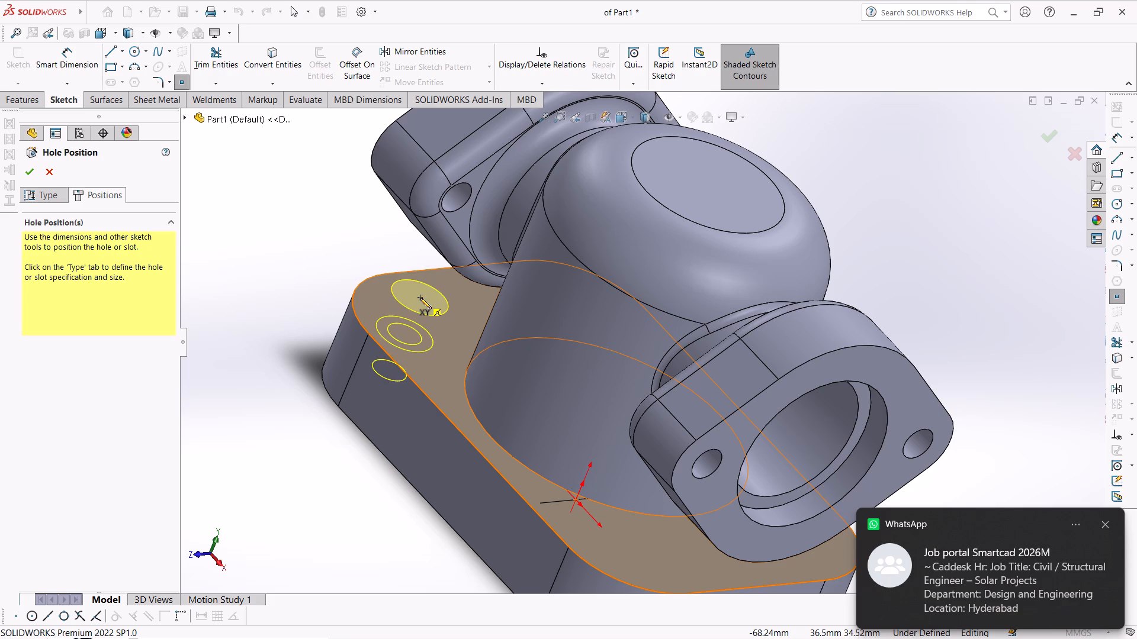
click(420, 298)
middle_drag(297, 289, 274, 329)
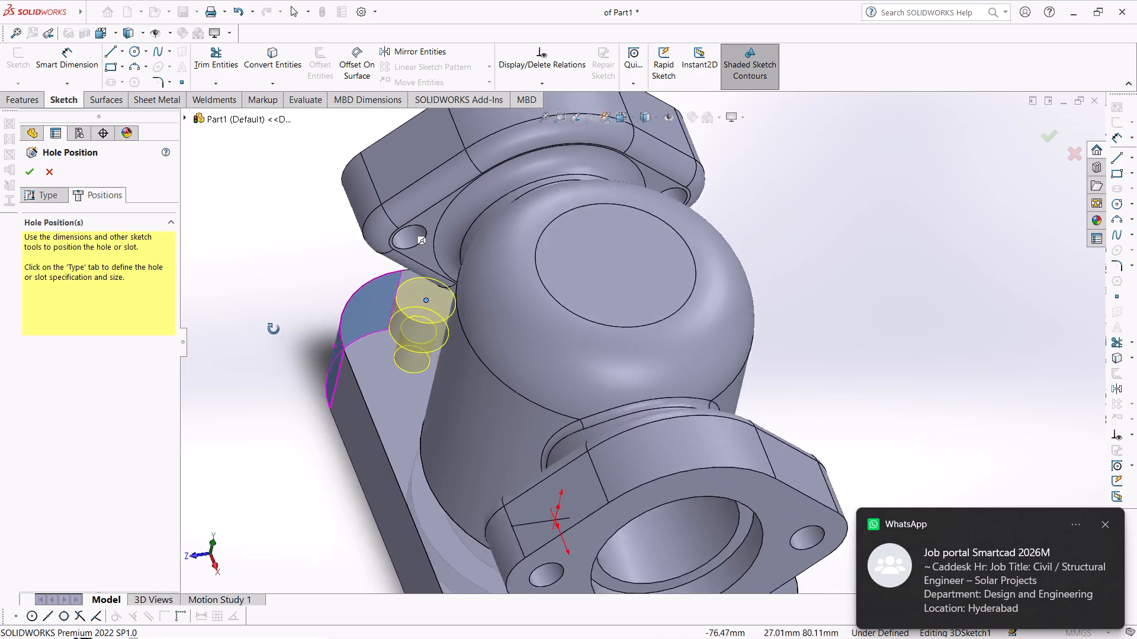
middle_drag(274, 329, 291, 341)
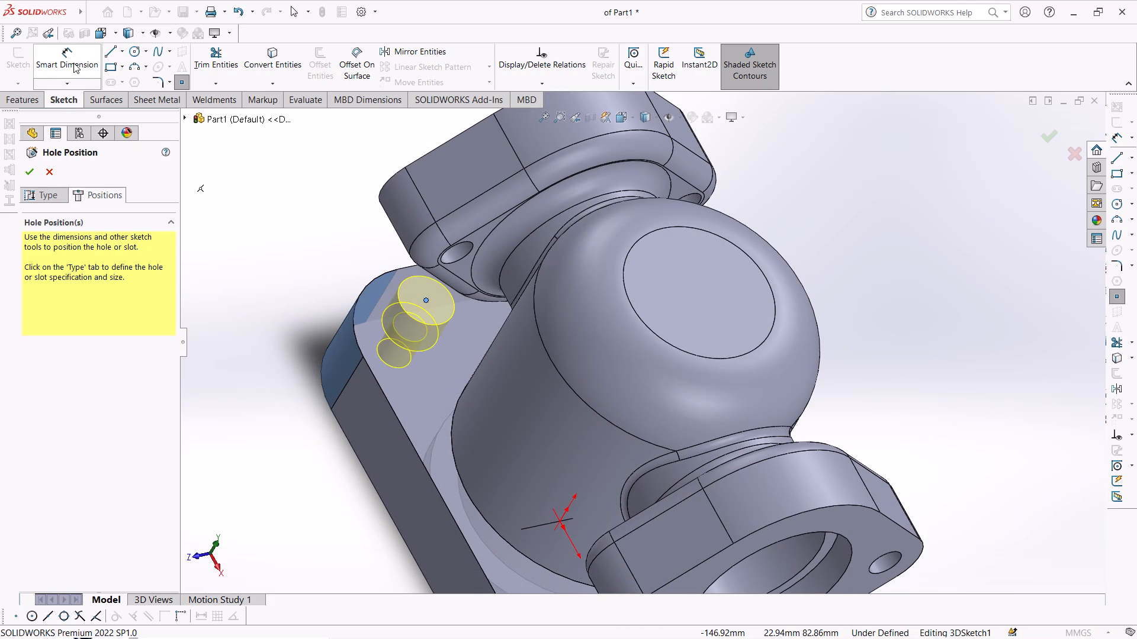
Dimension the hole's centre 30 mm from the base's short end edge.
click(79, 62)
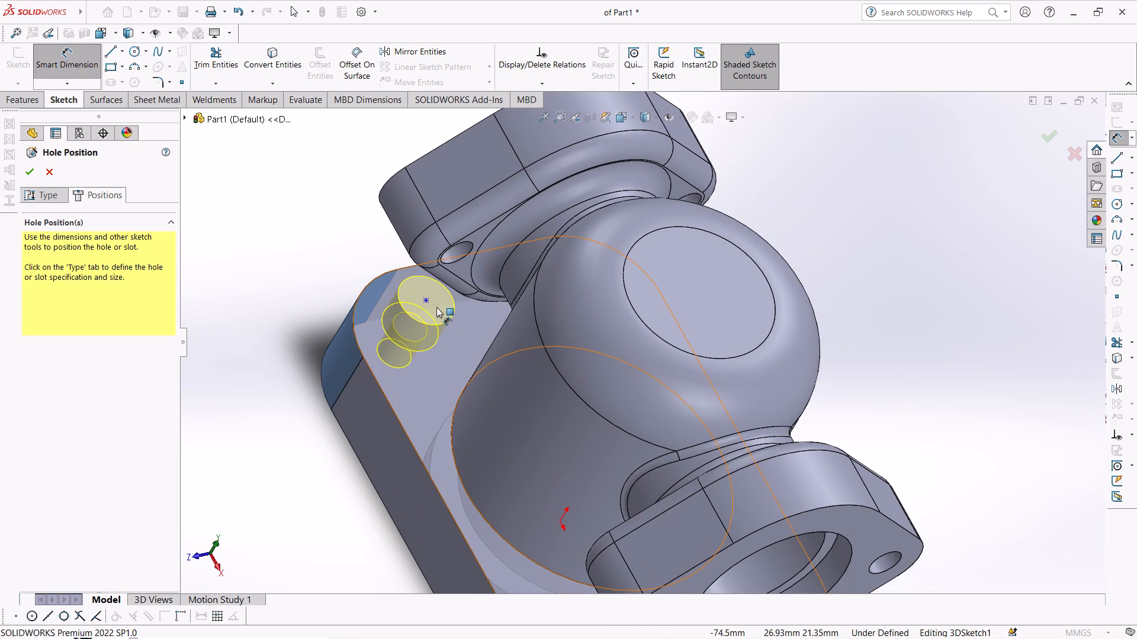
click(428, 301)
click(401, 269)
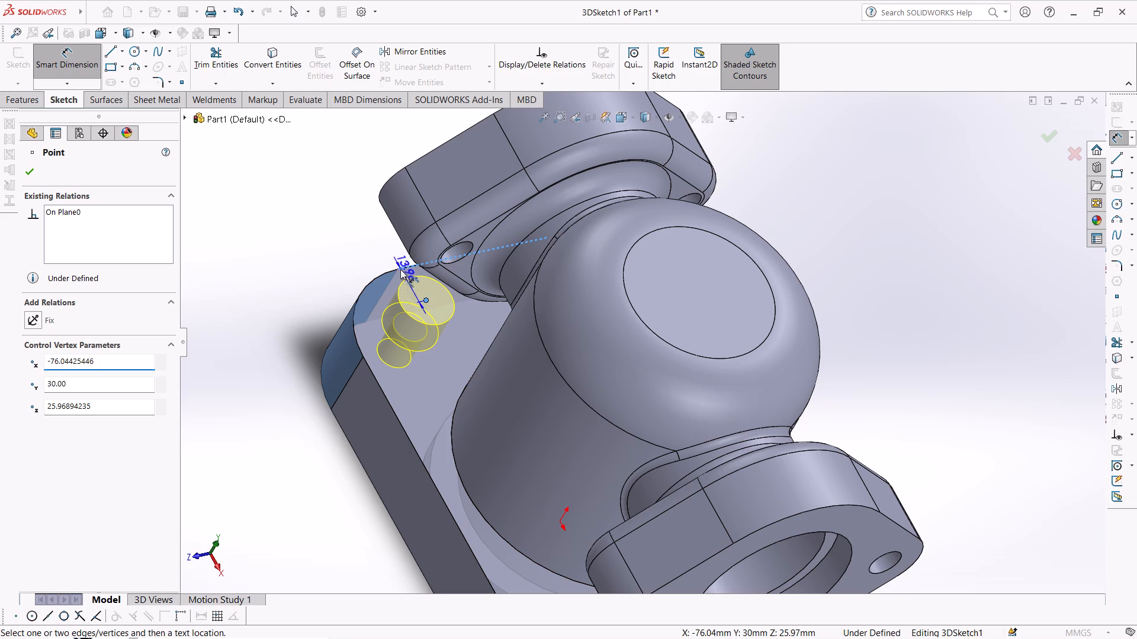
click(307, 315)
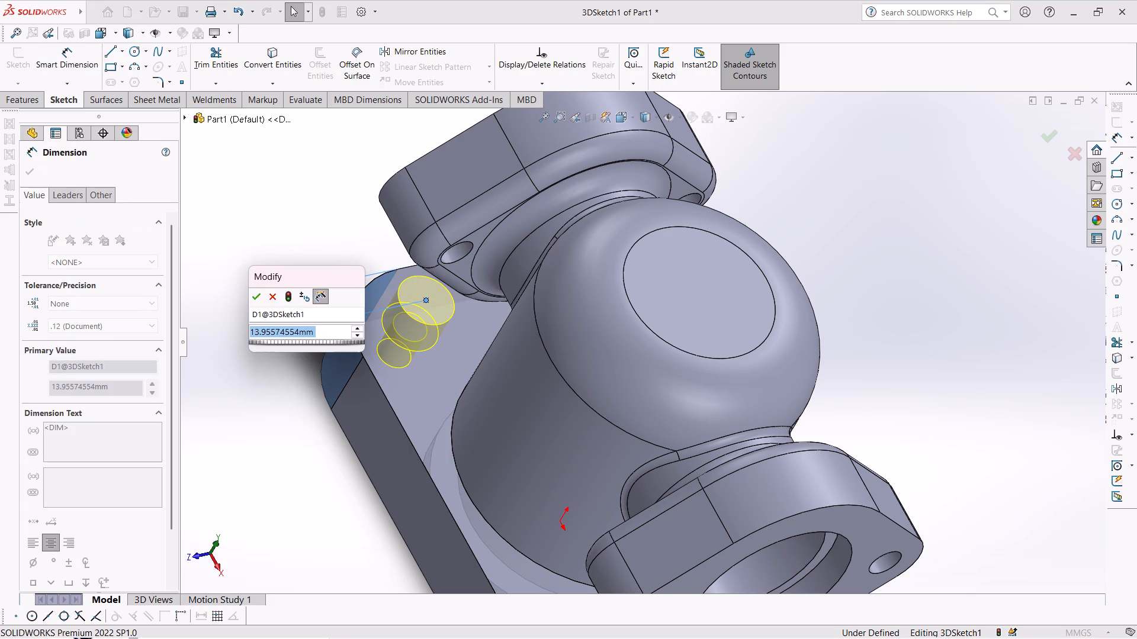
key(3)
key(0)
key(Return)
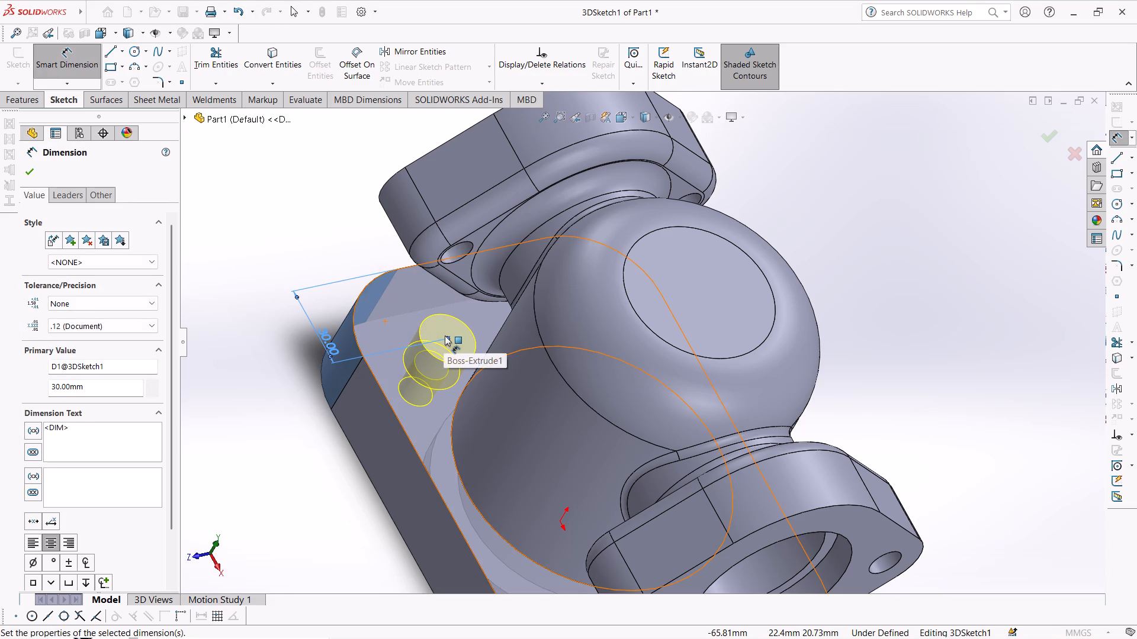
Dimension the hole's centre 30 mm from the base's long side edge and finish the counterbored hole.
click(448, 337)
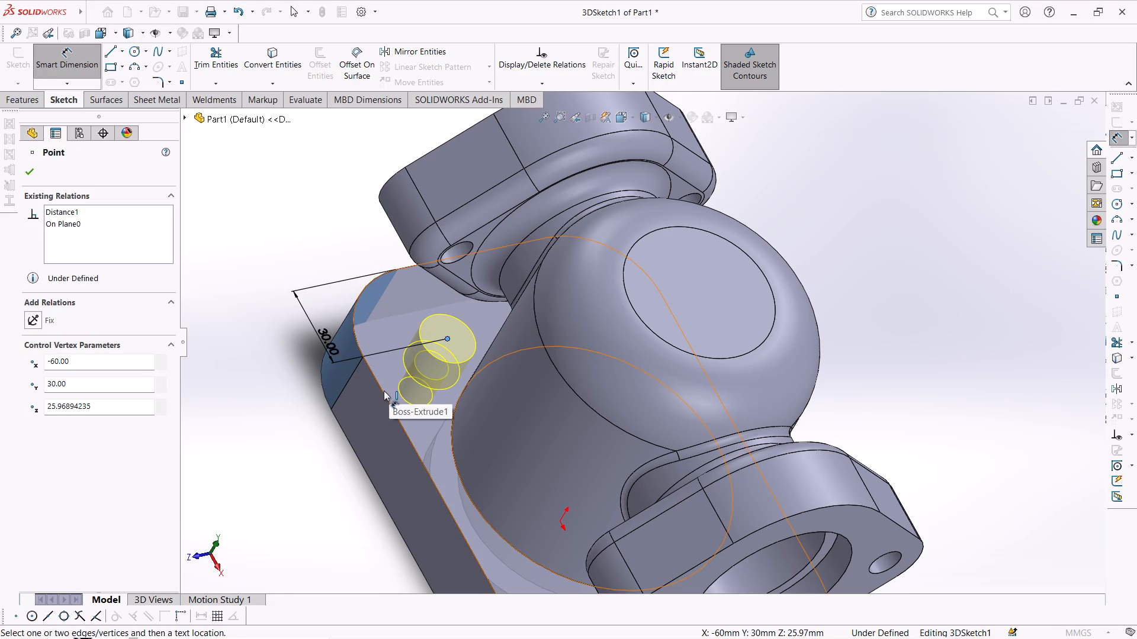
click(384, 390)
click(237, 273)
text(30)
key(Return)
scroll(243, 356, up, 2)
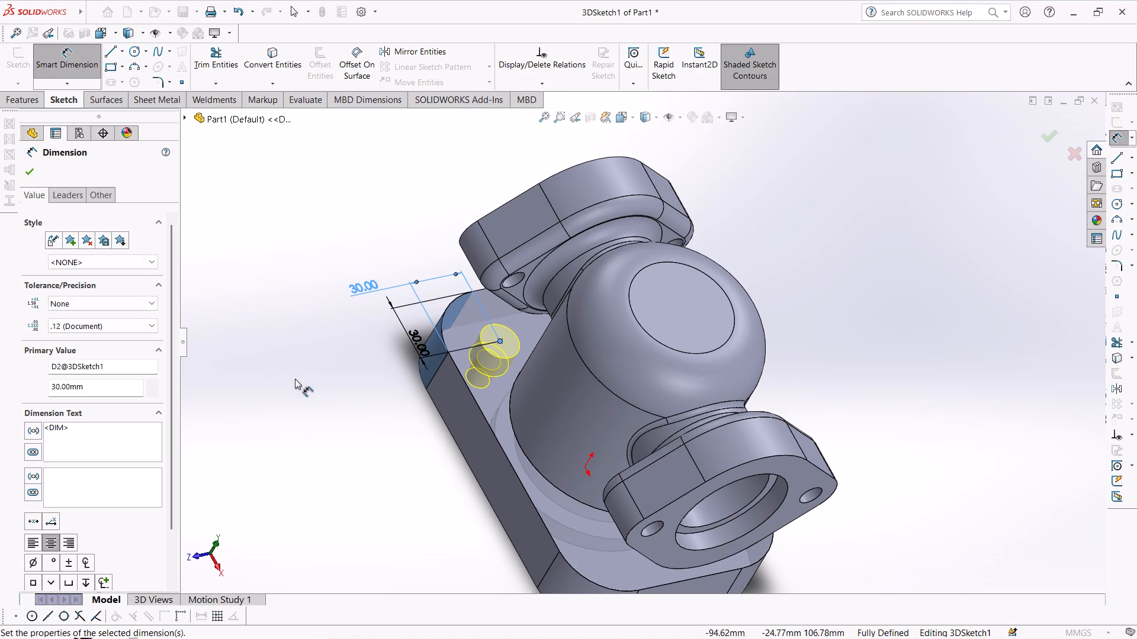
click(32, 176)
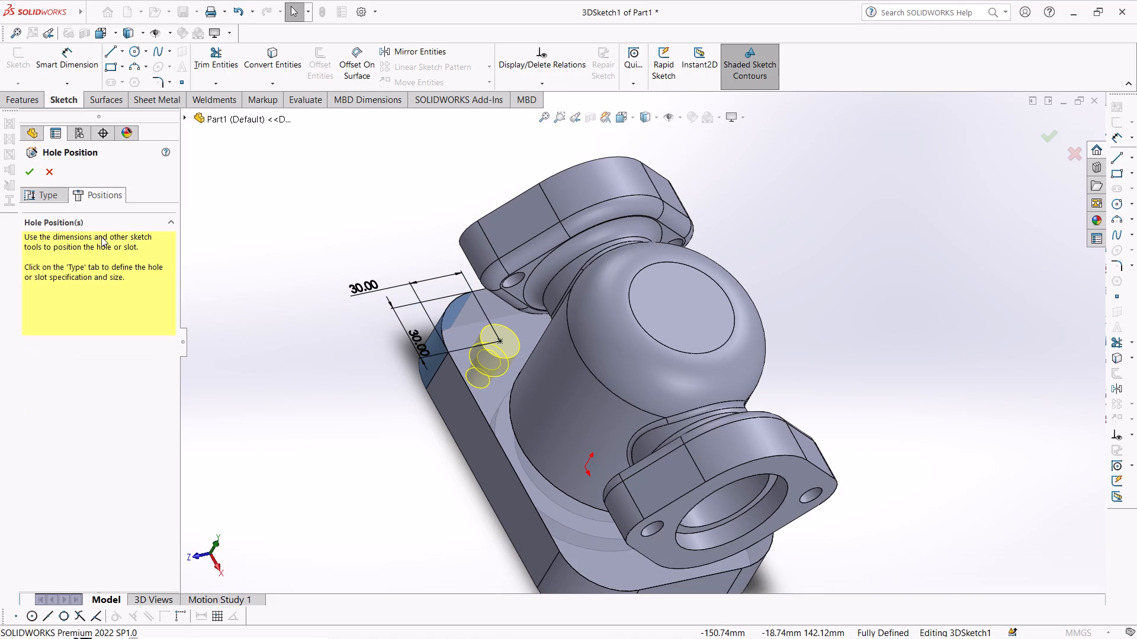
click(30, 173)
Examine the counterbored hole, the flanges and the bores from several angles.
middle_drag(251, 316, 256, 314)
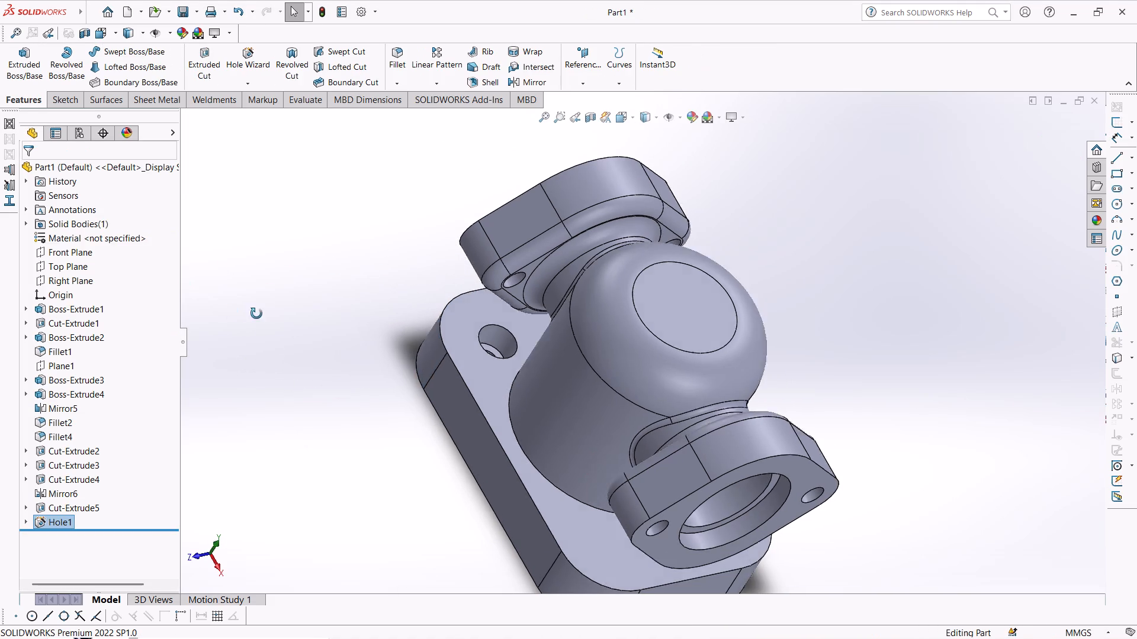
middle_drag(256, 314, 250, 262)
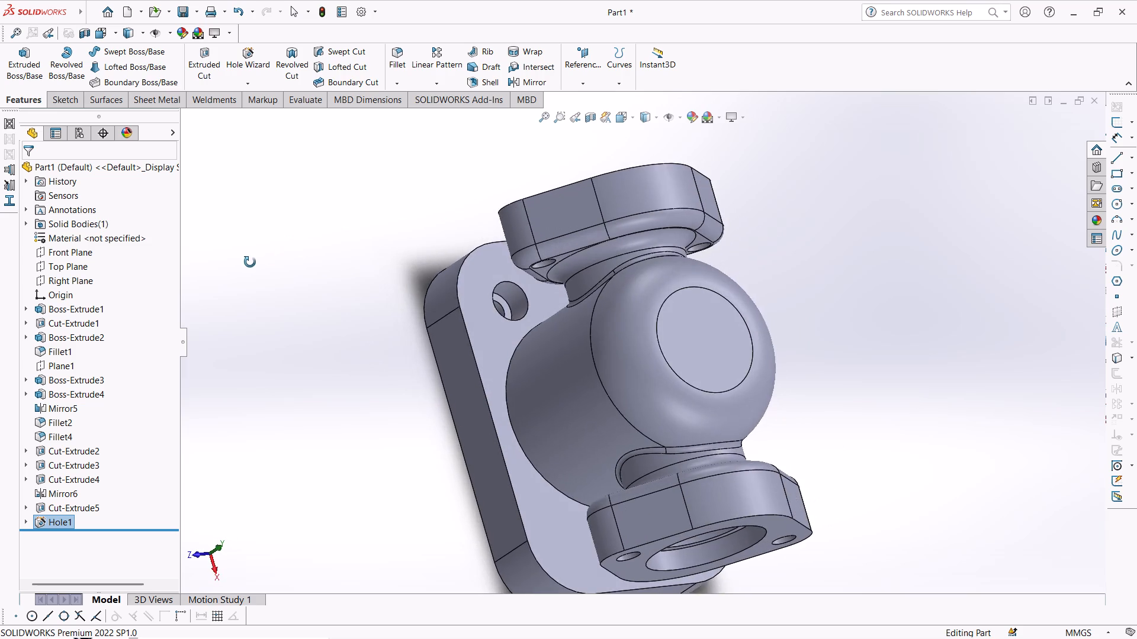
middle_drag(250, 262, 233, 289)
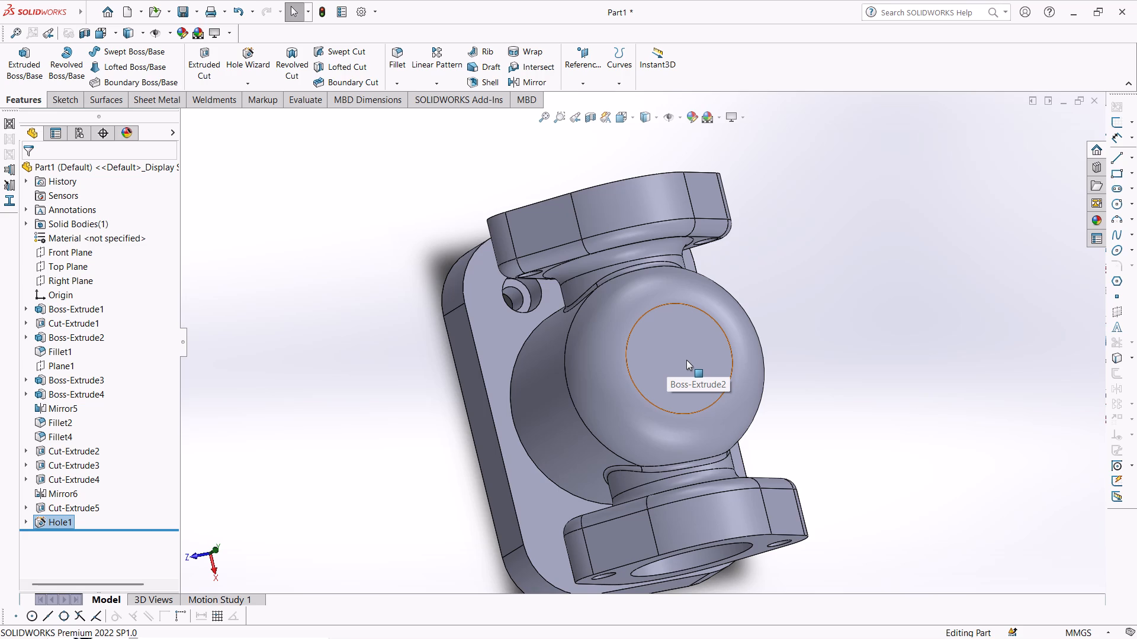
middle_drag(407, 366, 580, 283)
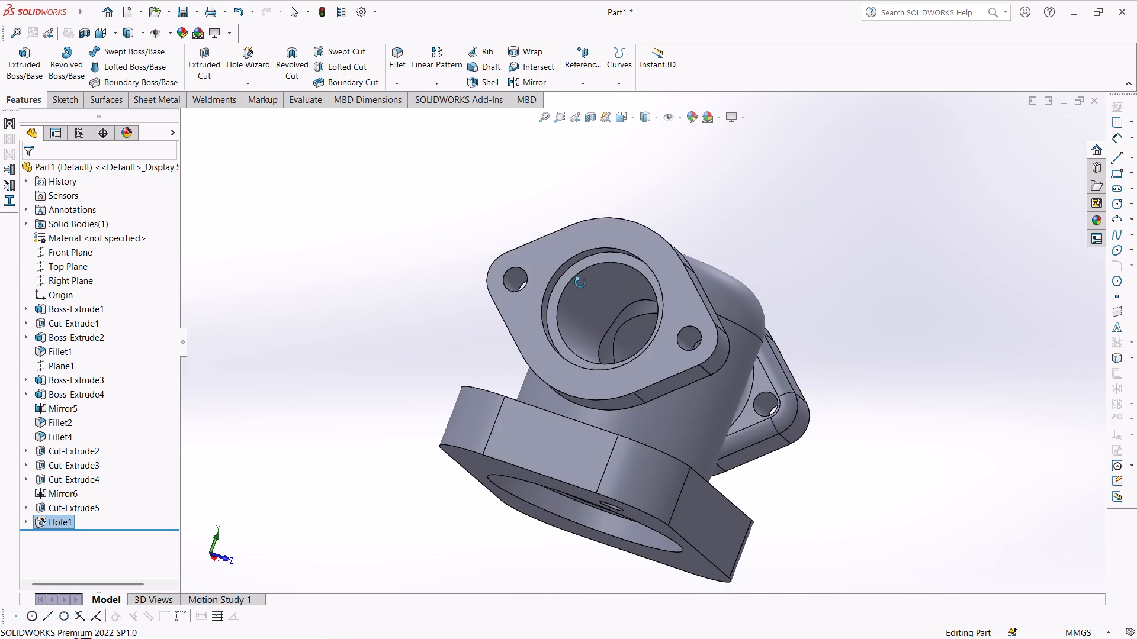
middle_drag(580, 283, 581, 283)
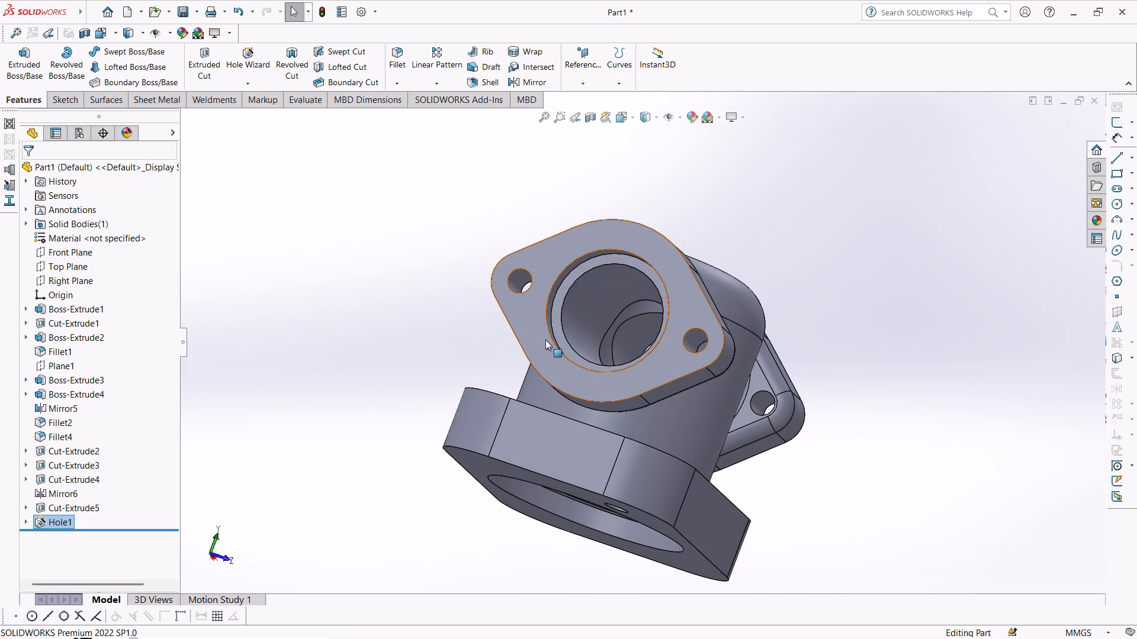
middle_drag(529, 388, 468, 500)
scroll(473, 504, down, 1)
scroll(468, 500, up, 1)
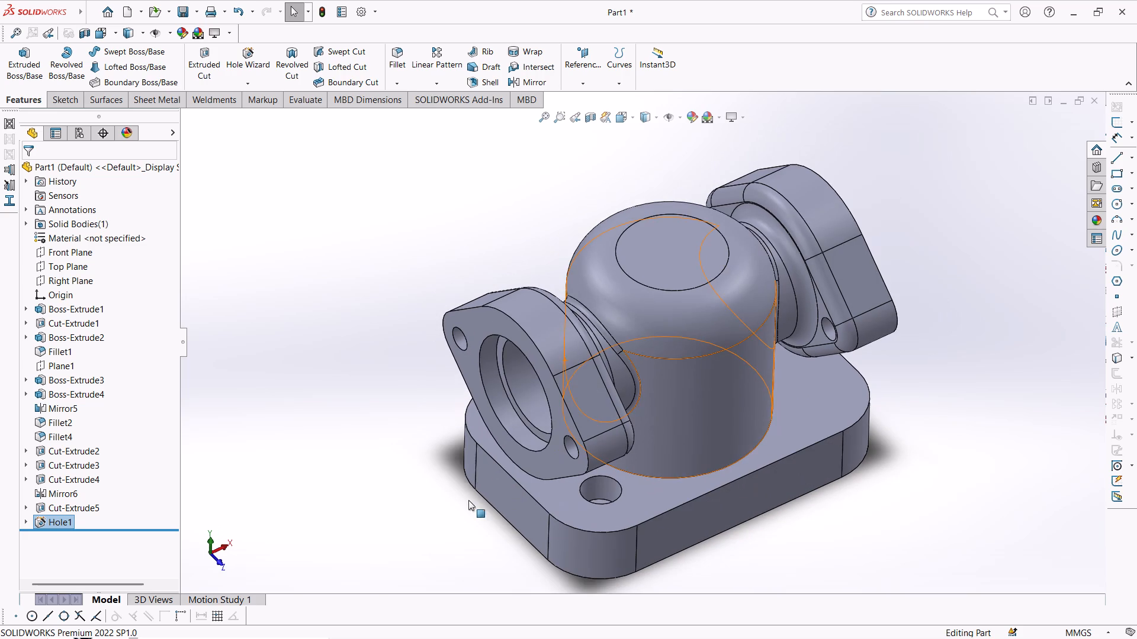
Start a linear pattern of the counterbored hole along the base's long top edge with 120 mm spacing and 2 instances.
click(434, 55)
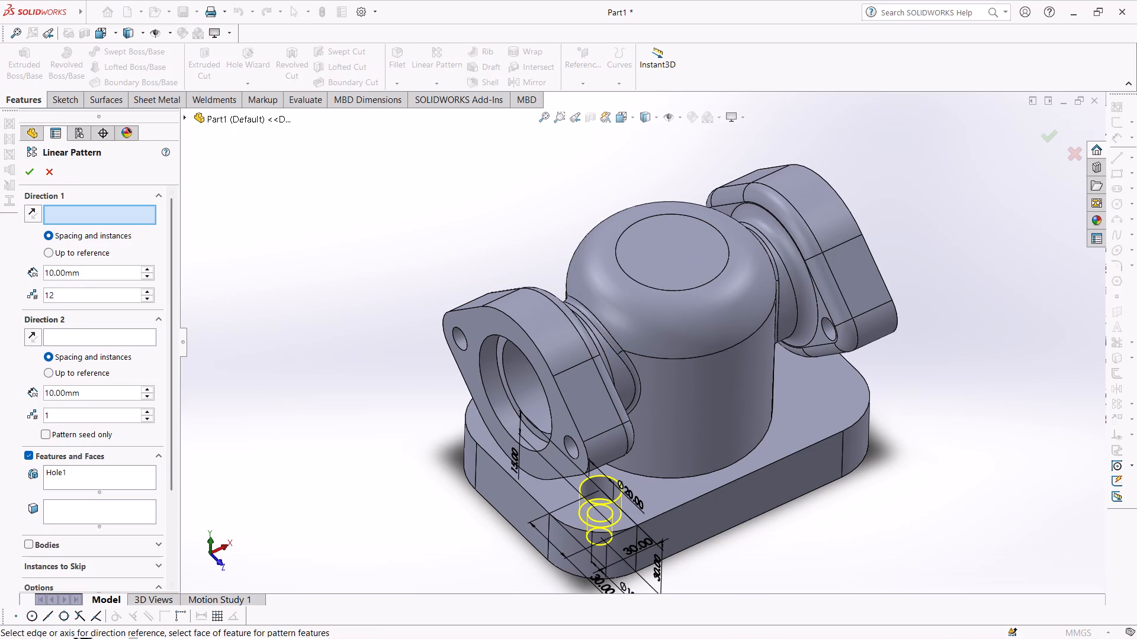
drag(98, 269, 26, 268)
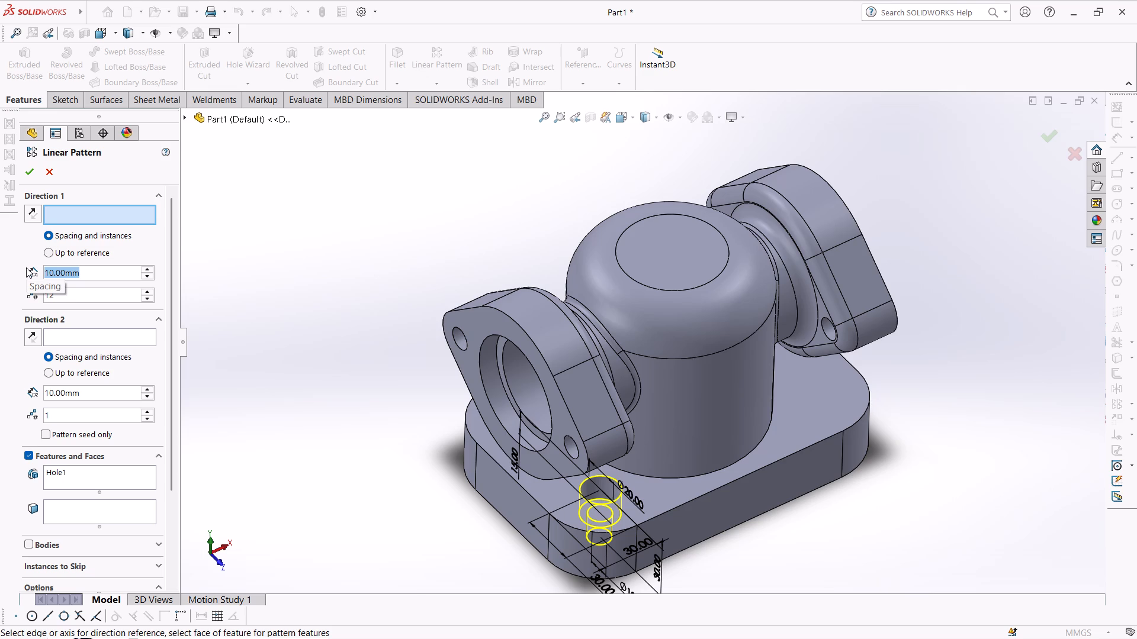
text(120)
key(Return)
drag(78, 299, 27, 308)
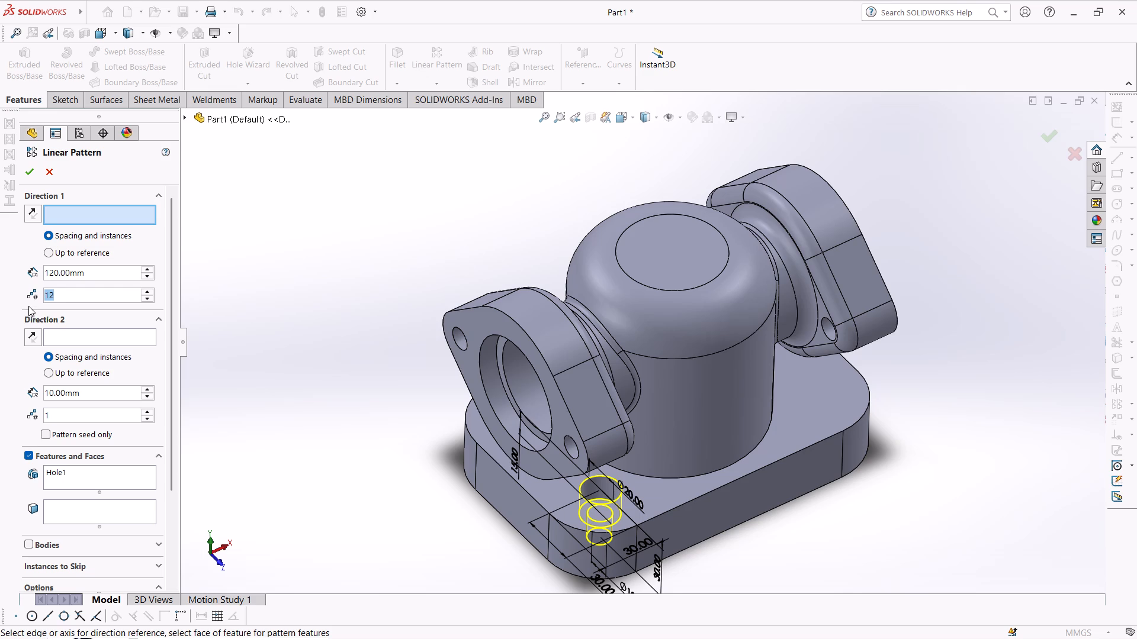
key(2)
key(Return)
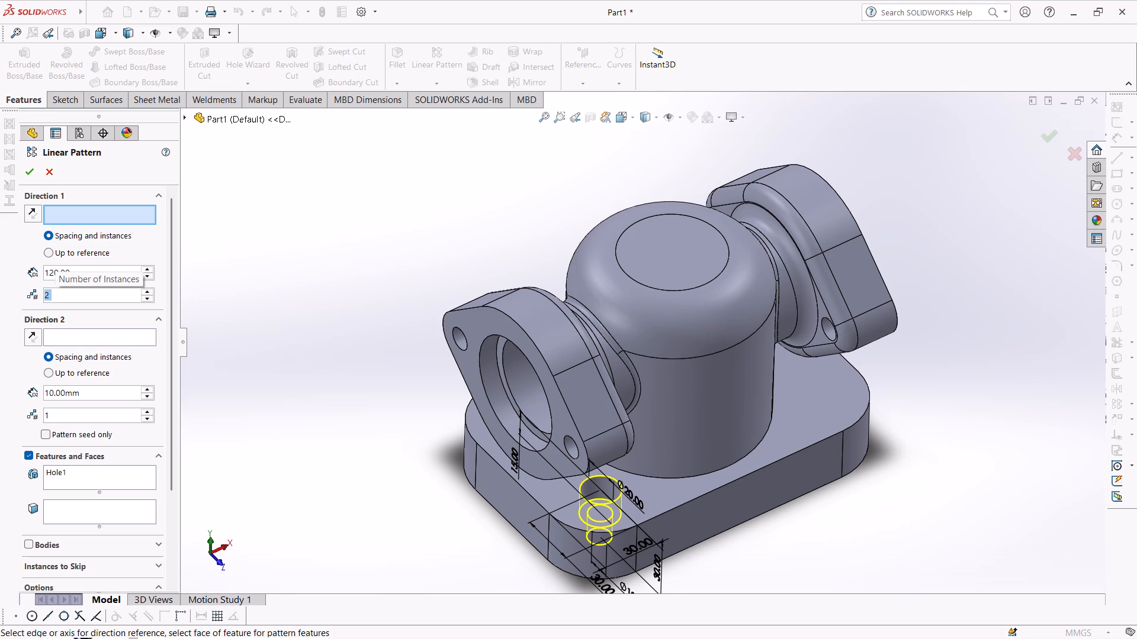
click(666, 511)
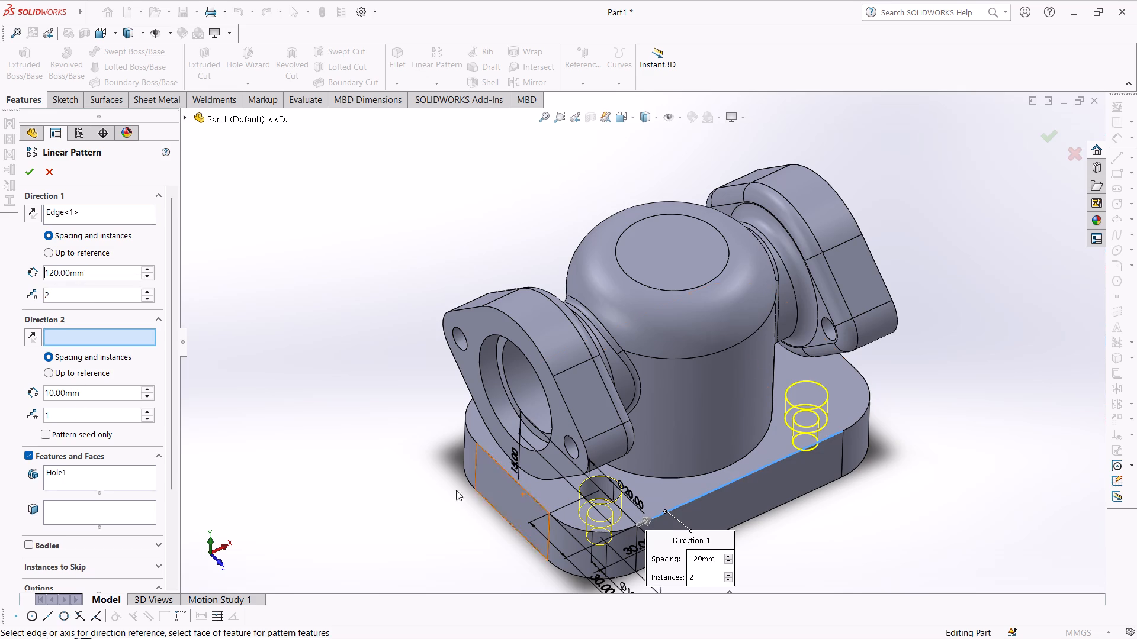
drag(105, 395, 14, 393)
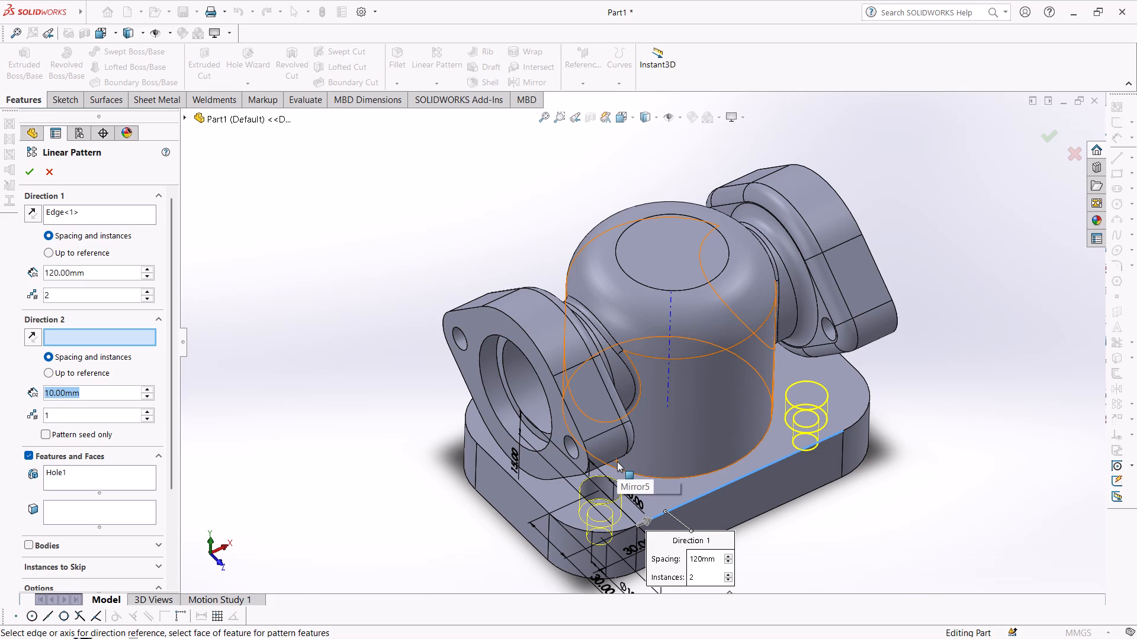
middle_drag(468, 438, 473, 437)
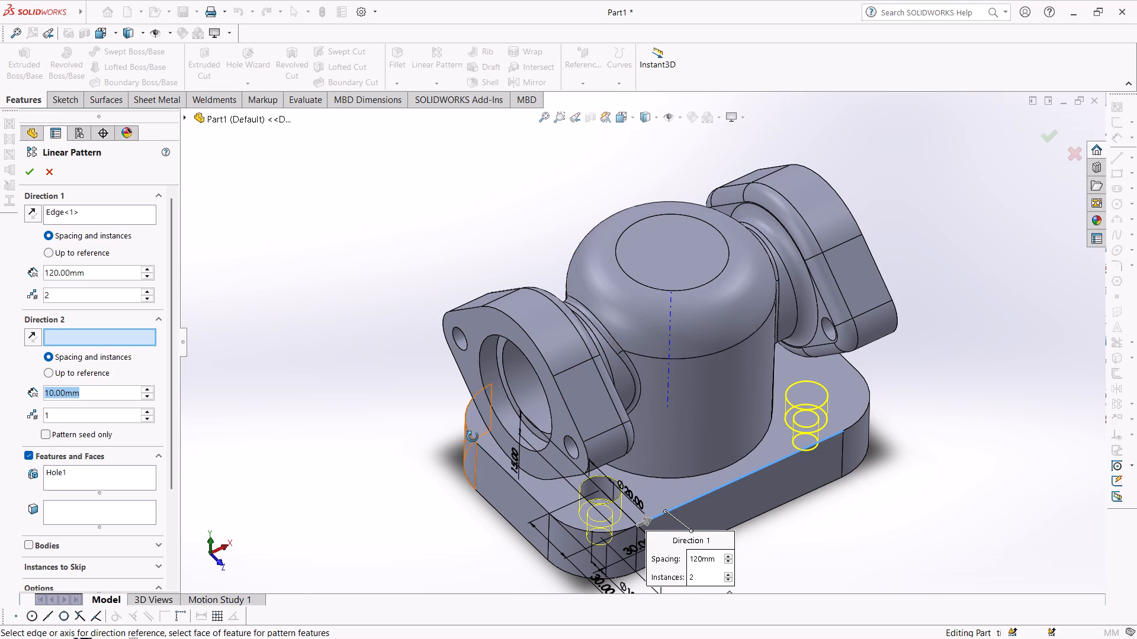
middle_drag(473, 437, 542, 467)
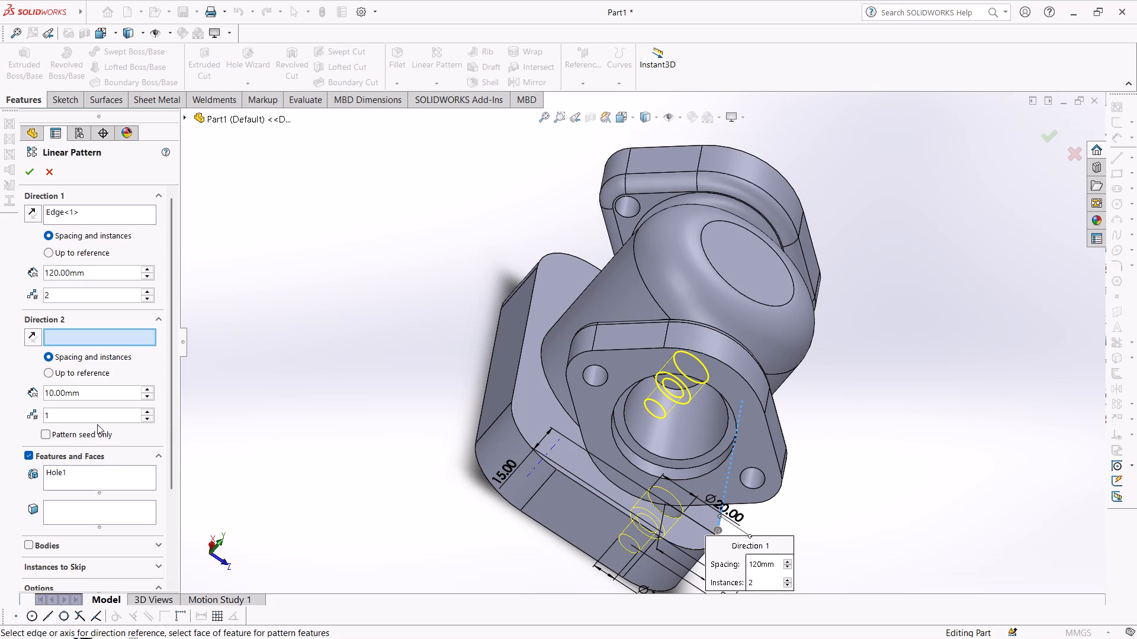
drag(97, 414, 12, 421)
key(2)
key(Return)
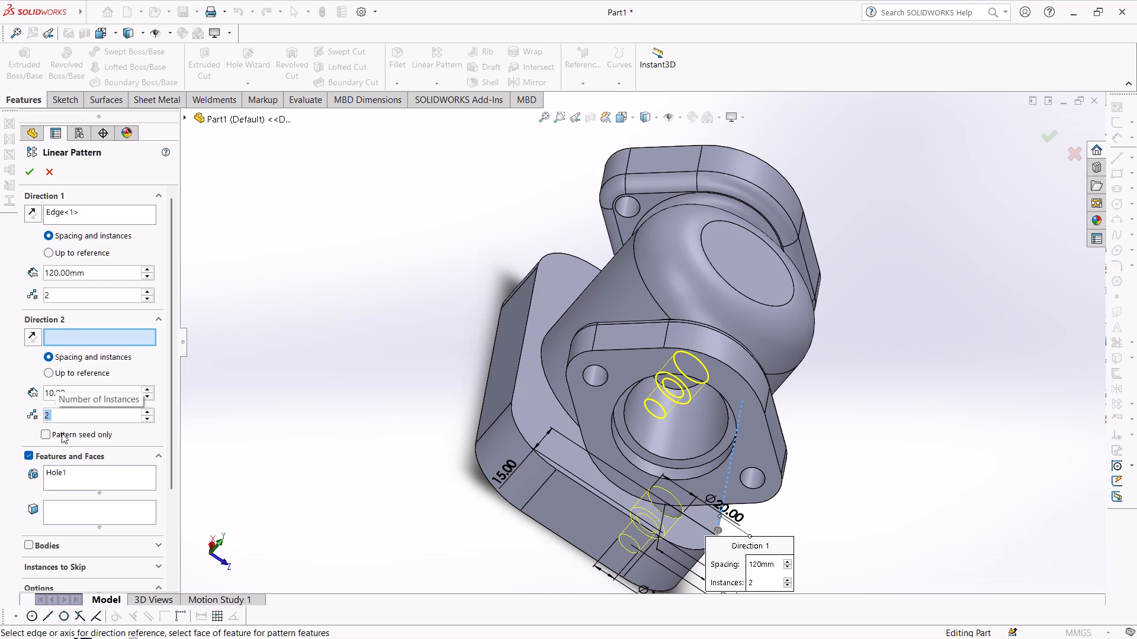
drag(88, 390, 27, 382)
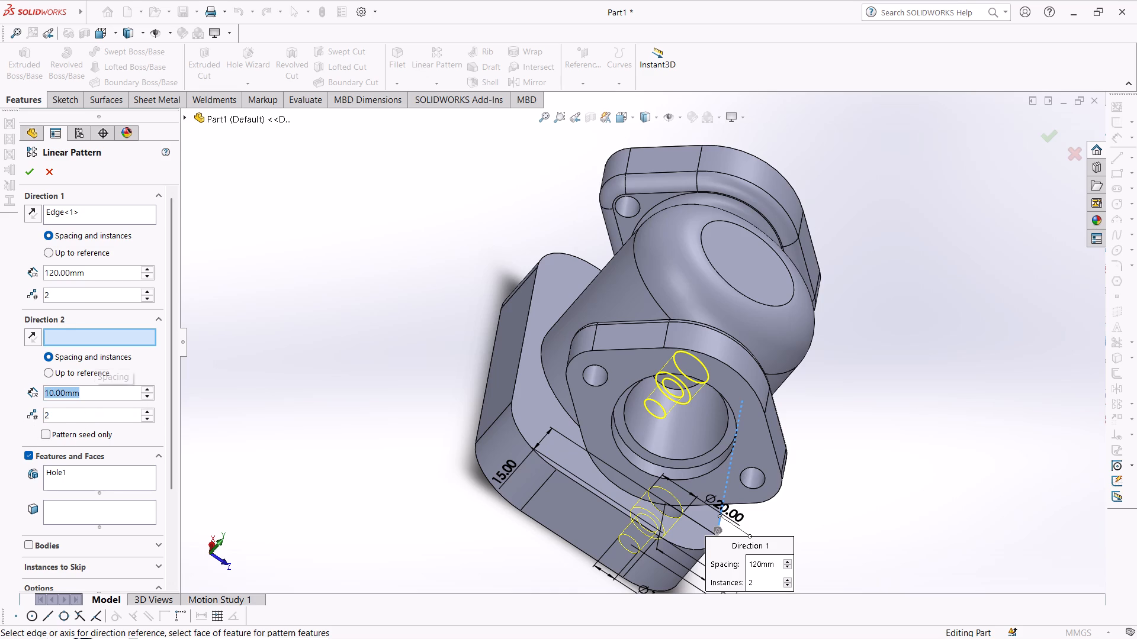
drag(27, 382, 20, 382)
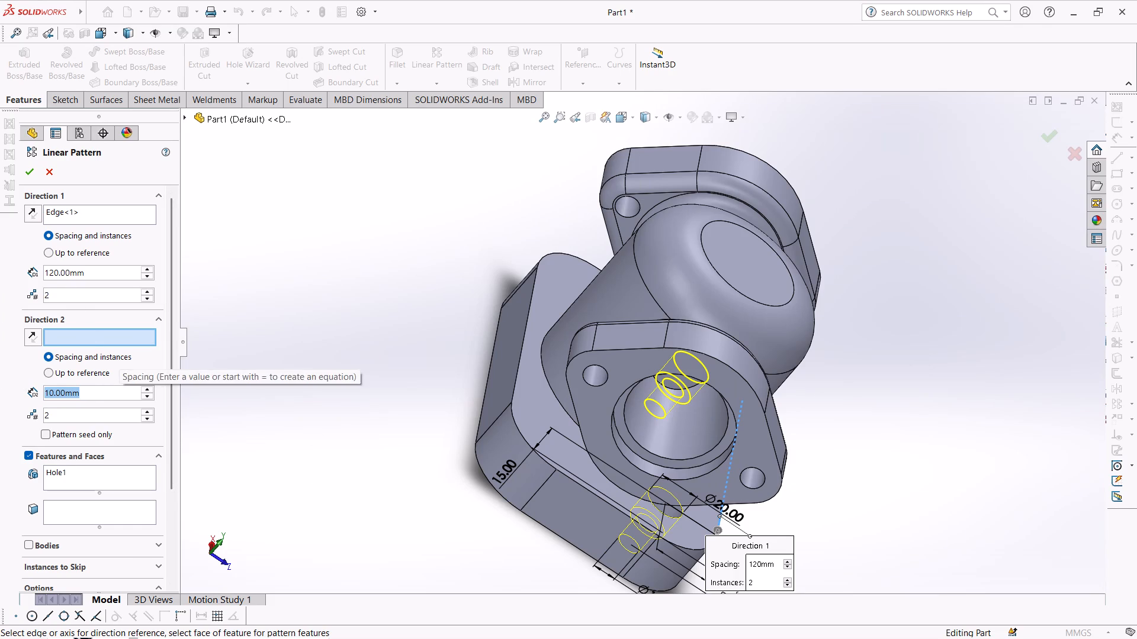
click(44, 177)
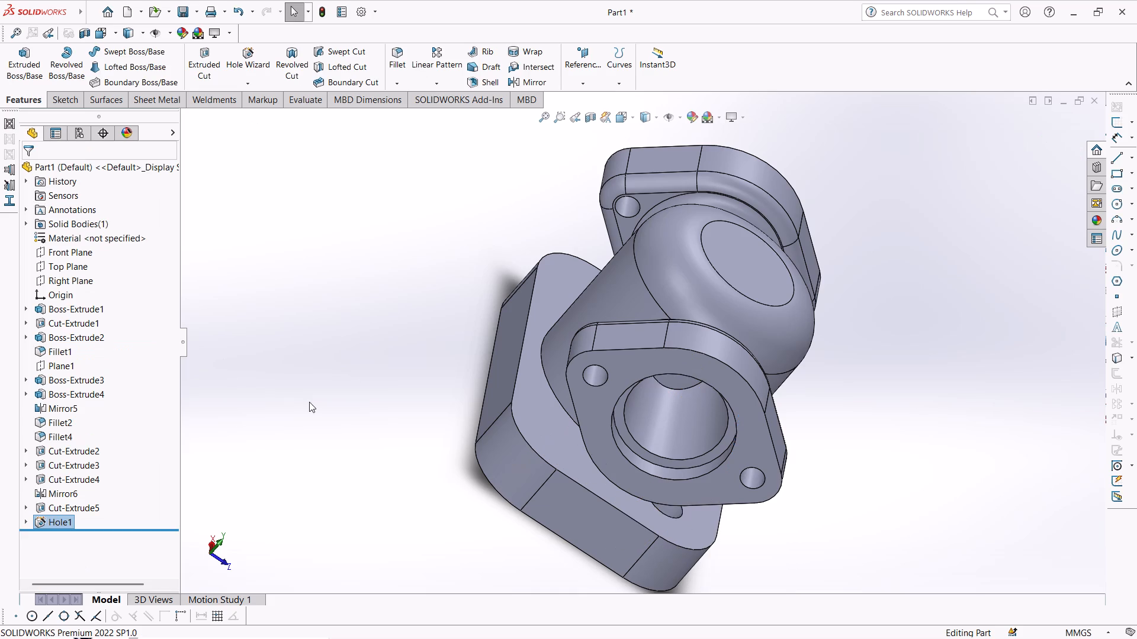
Edit the base's sketch, setting the rectangle's shorter side to 180 mm, and exit the sketch.
middle_drag(309, 402, 258, 297)
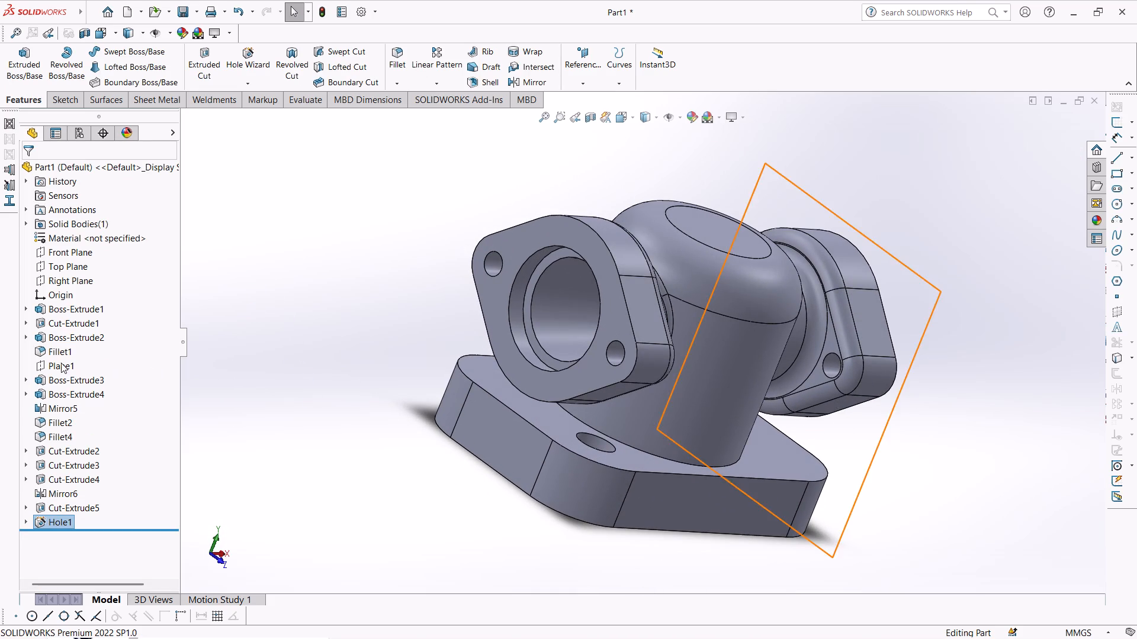
click(45, 309)
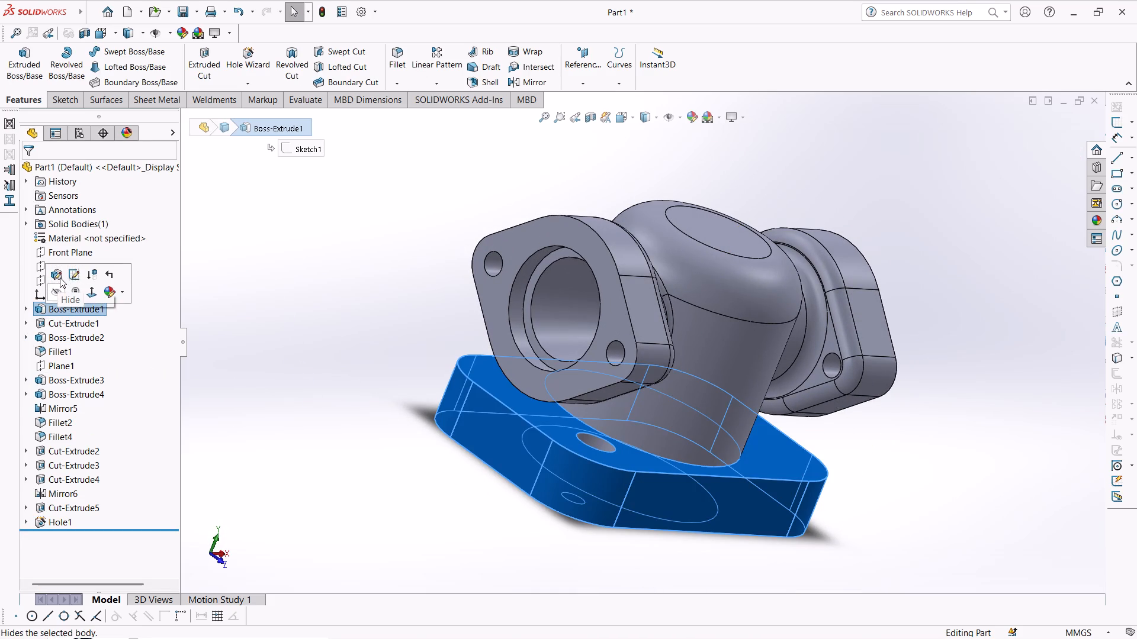
click(72, 273)
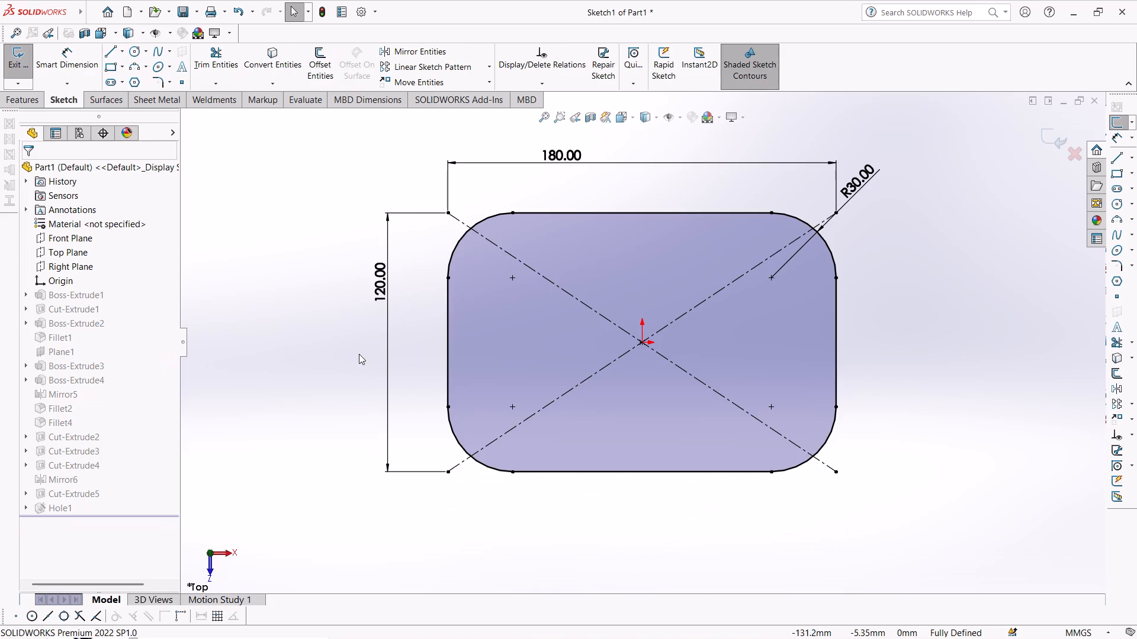
double_click(371, 290)
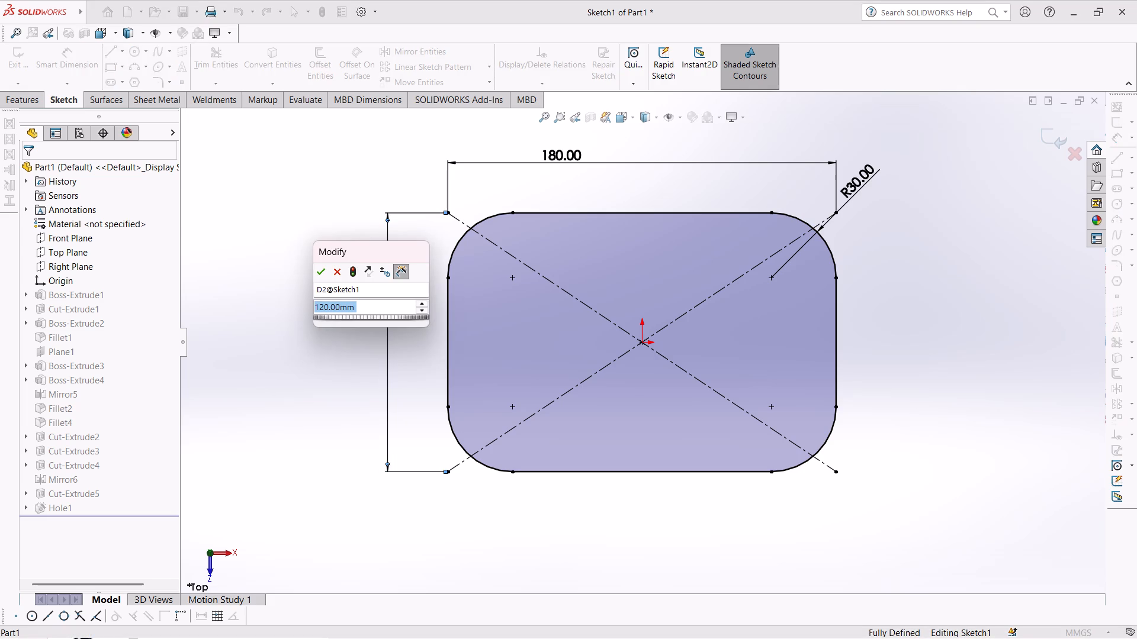
text(180)
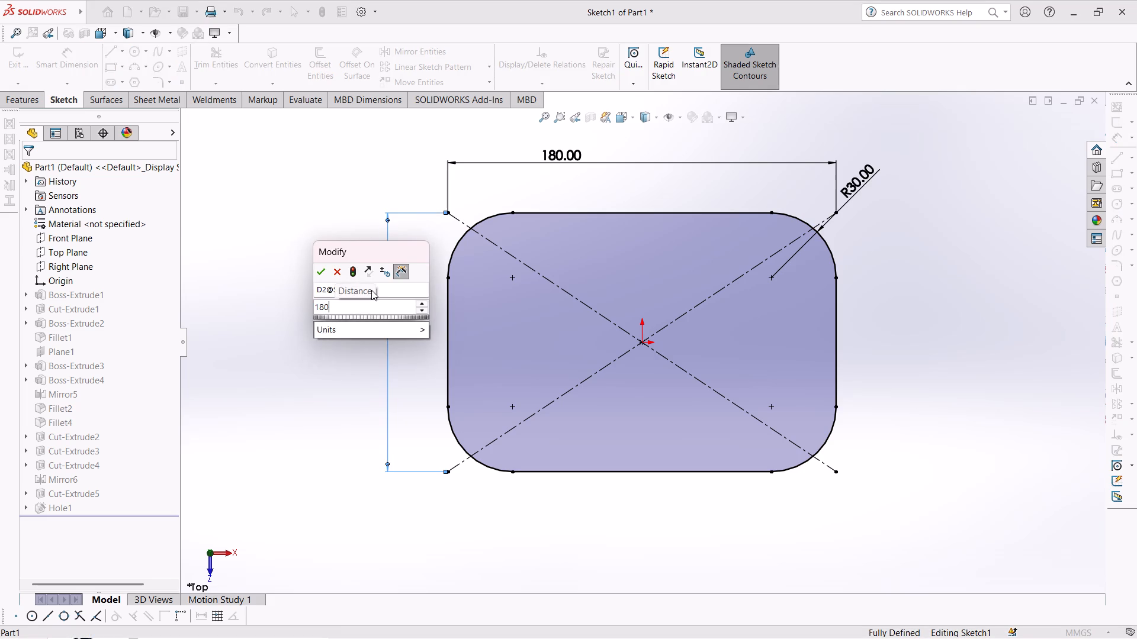
key(Return)
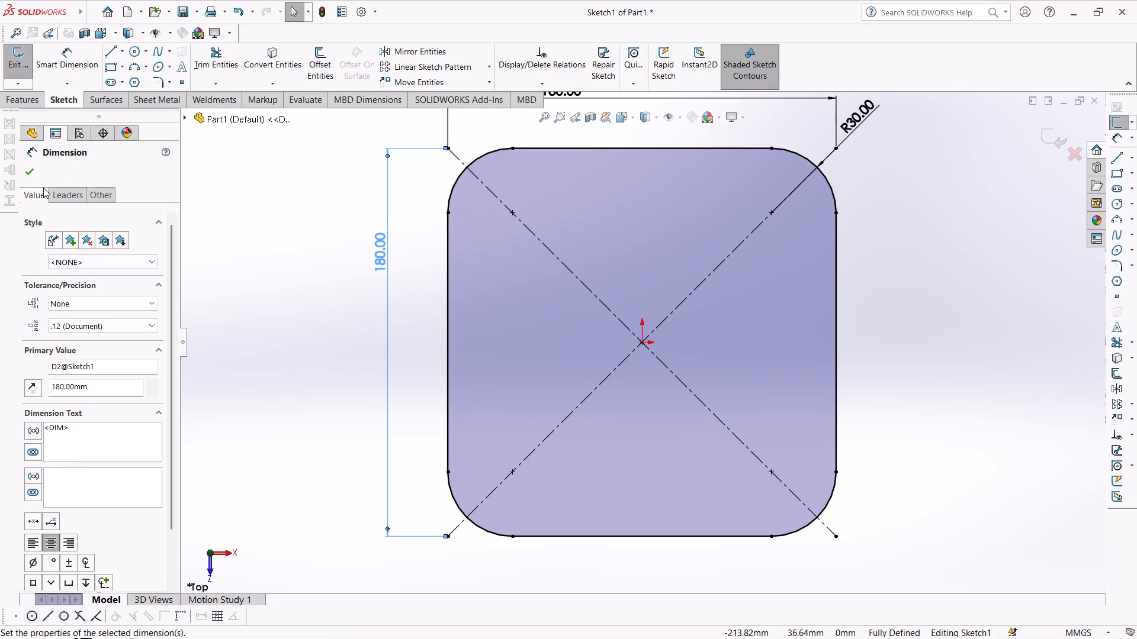
click(29, 173)
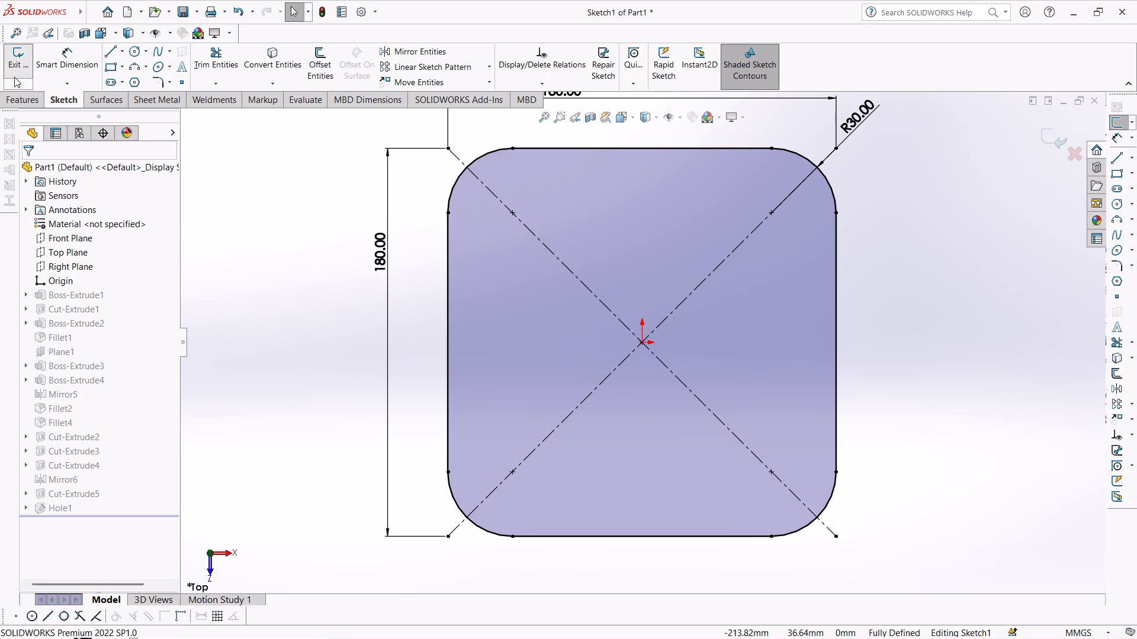
click(15, 73)
Start a linear pattern of the base's counterbored hole with 2 instances at 120 mm spacing in Direction 1.
scroll(236, 301, up, 1)
middle_drag(249, 296, 264, 252)
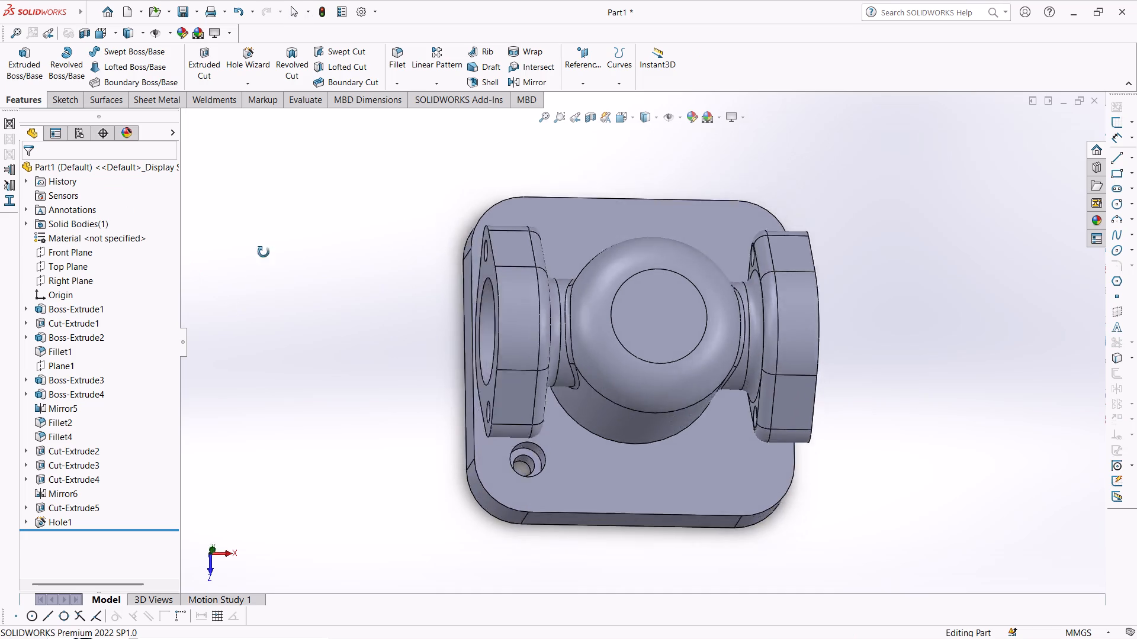
middle_drag(264, 252, 342, 305)
click(41, 525)
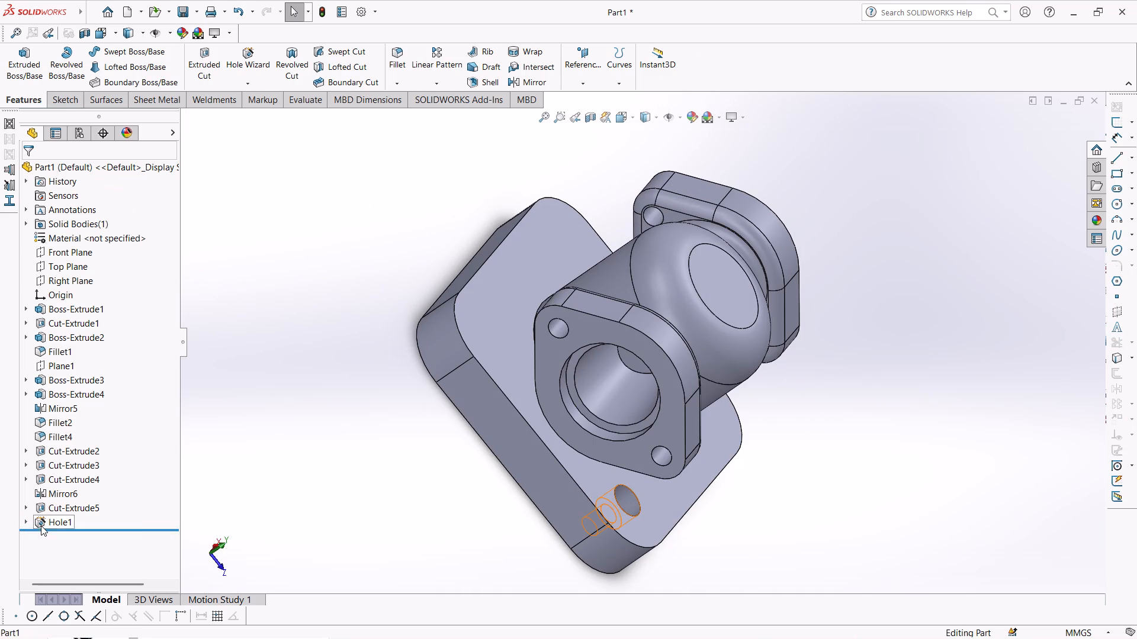
click(430, 64)
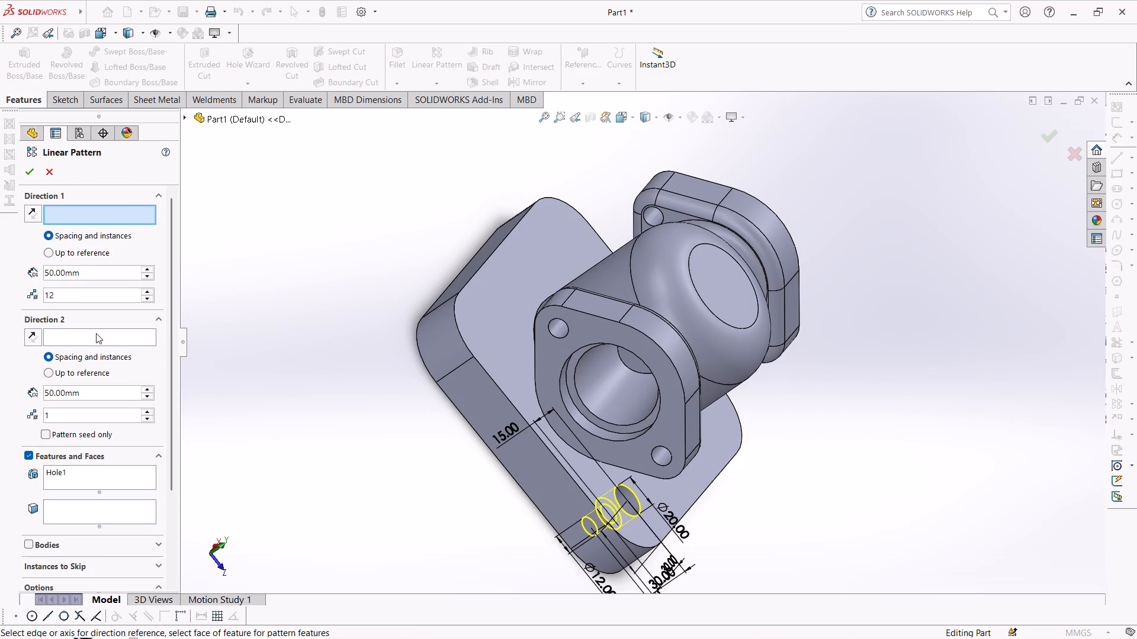
drag(107, 301, 41, 299)
key(2)
key(Return)
drag(90, 269, 3, 286)
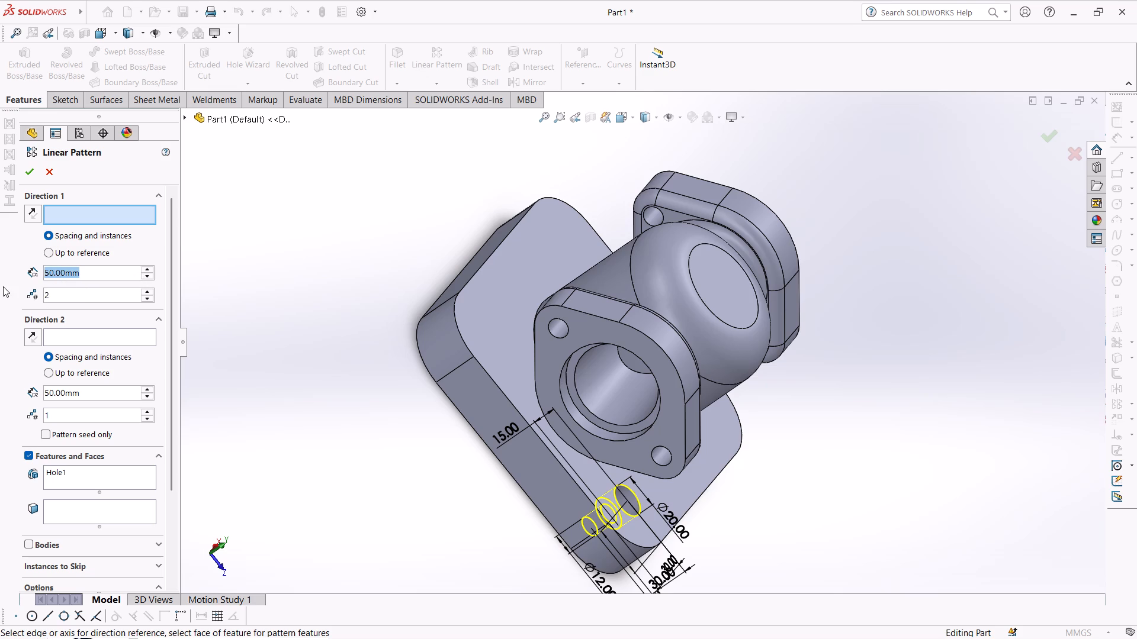
key(1)
key(2)
key(0)
key(Return)
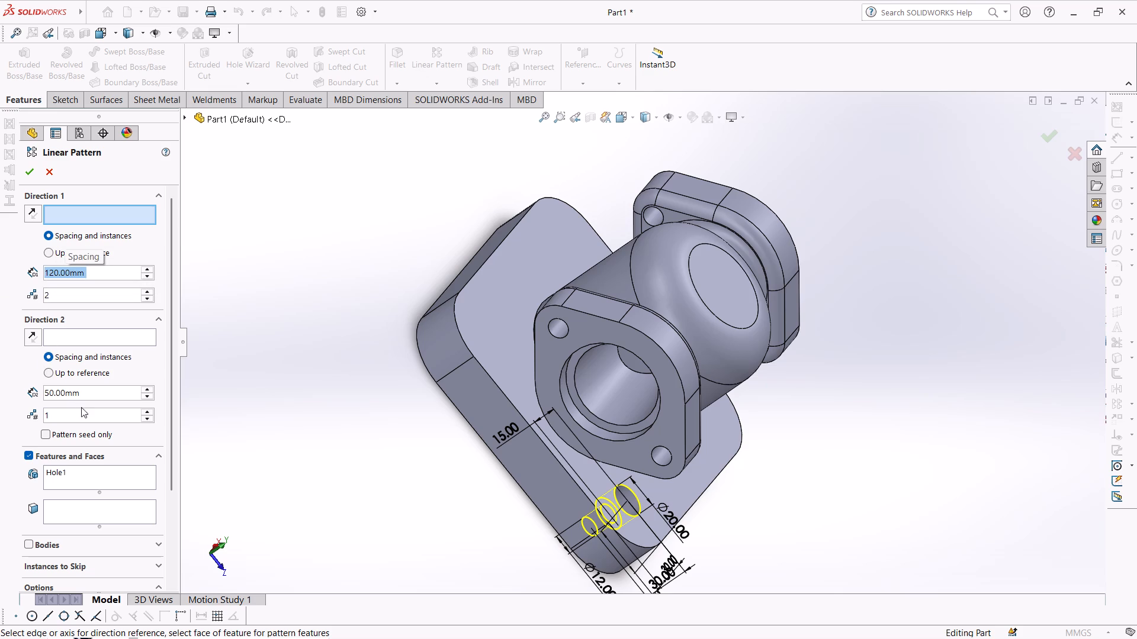
Set the pattern's Direction 2 to 2 instances at 120 mm spacing.
drag(79, 414, 0, 424)
key(2)
key(Return)
drag(89, 382, 0, 386)
drag(90, 393, 0, 389)
text(12)
key(0)
key(Return)
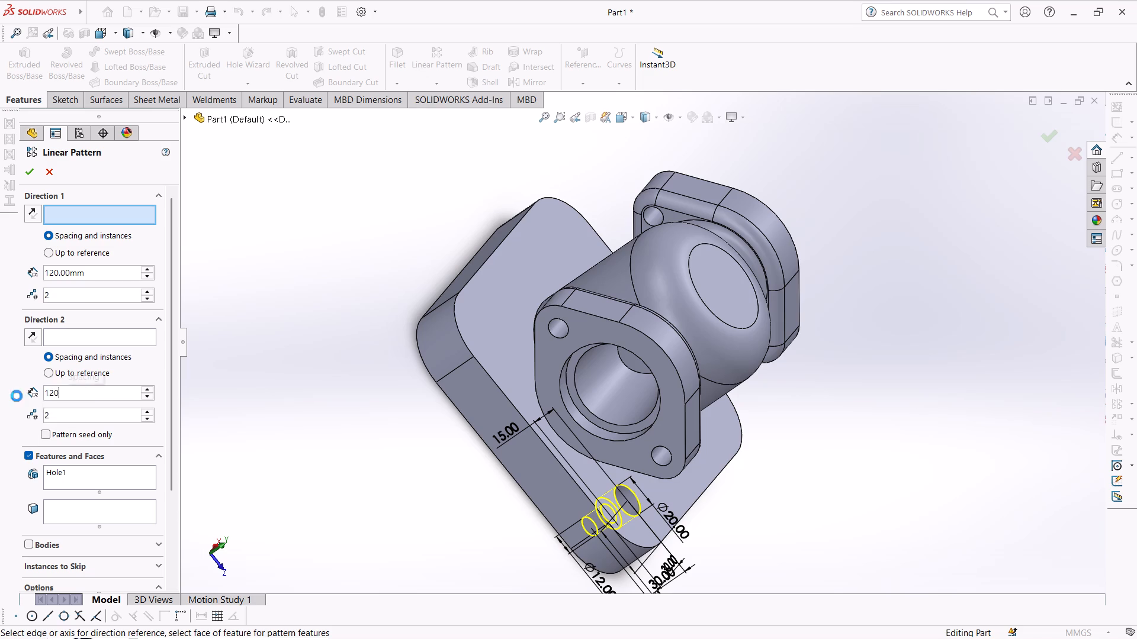
Use two perpendicular top edges of the base as the pattern directions, reverse Direction 1, and complete the hole pattern.
click(489, 378)
click(468, 282)
middle_drag(381, 382, 365, 344)
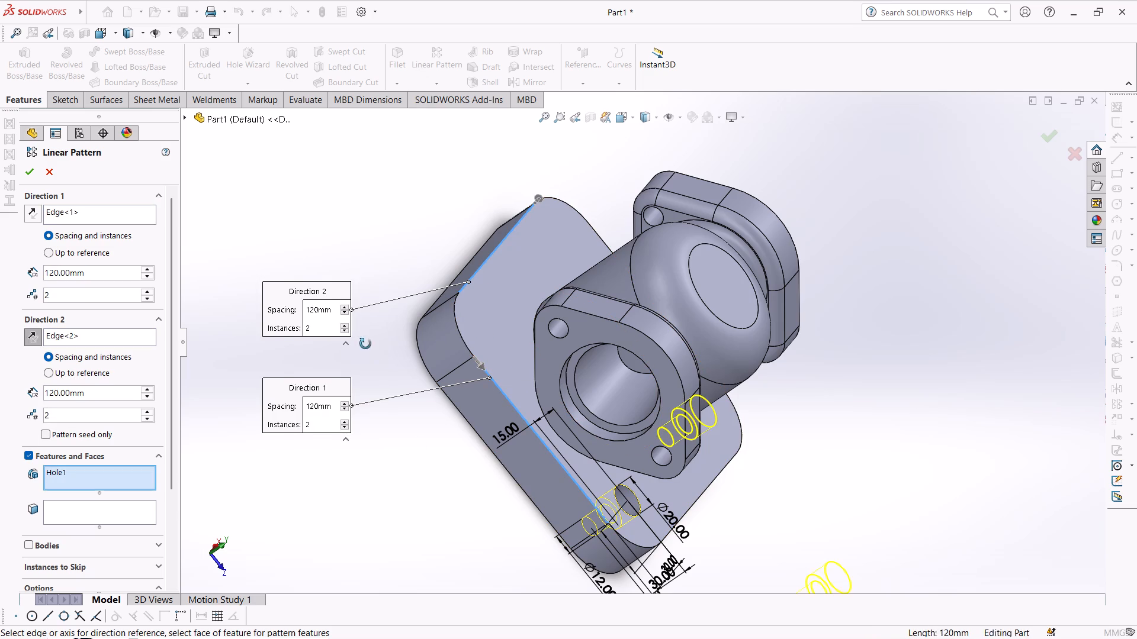
middle_drag(365, 344, 390, 414)
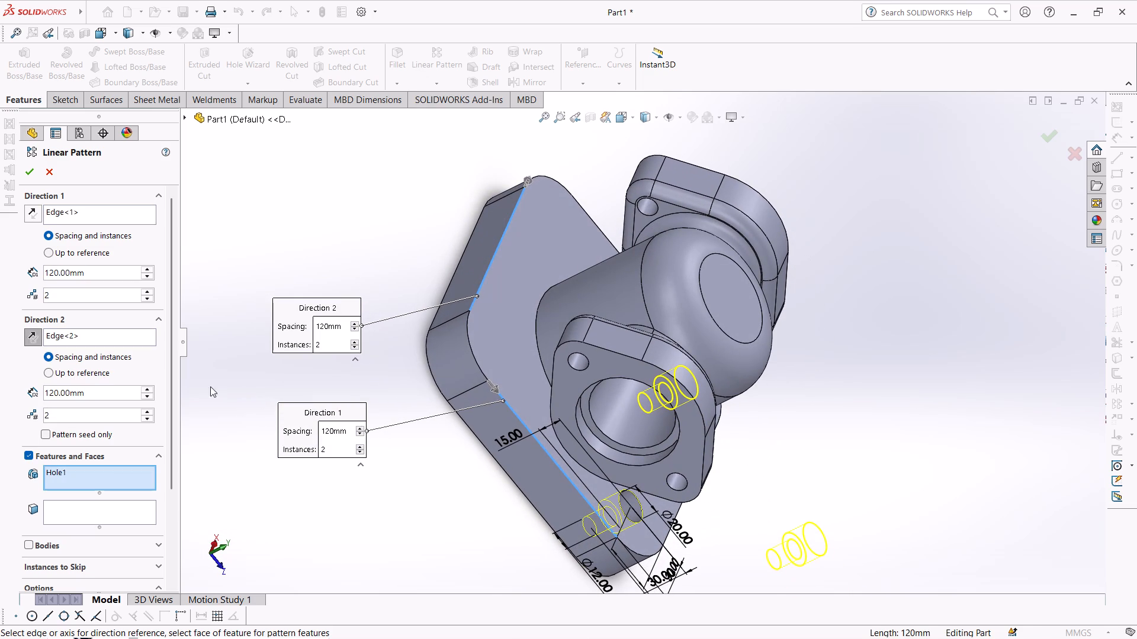
click(41, 341)
click(34, 340)
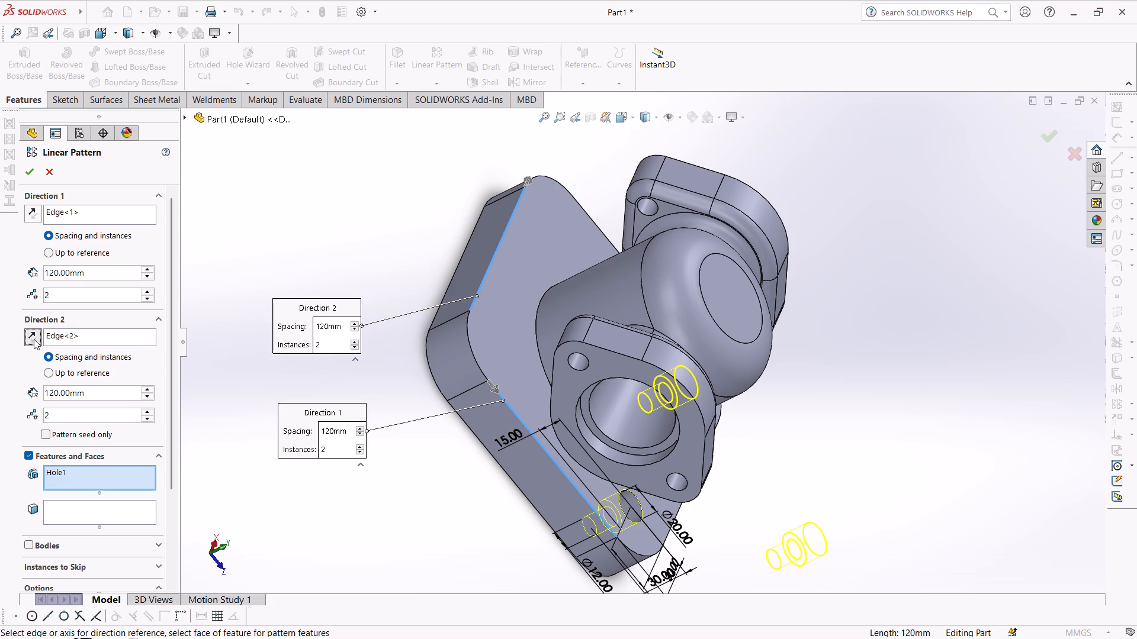
click(33, 219)
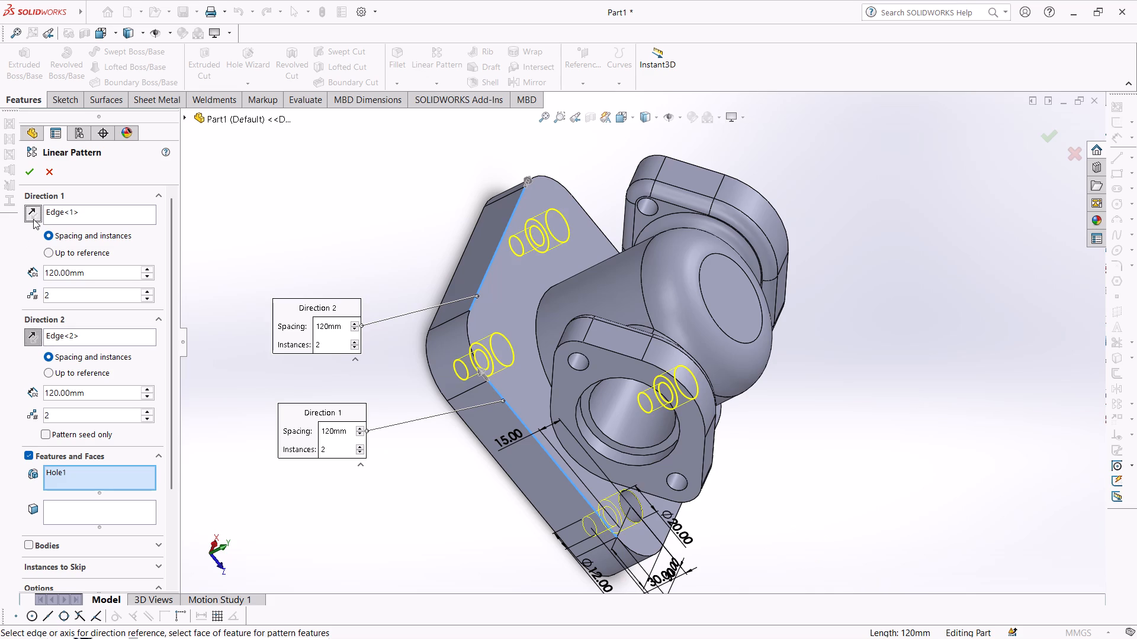
click(30, 172)
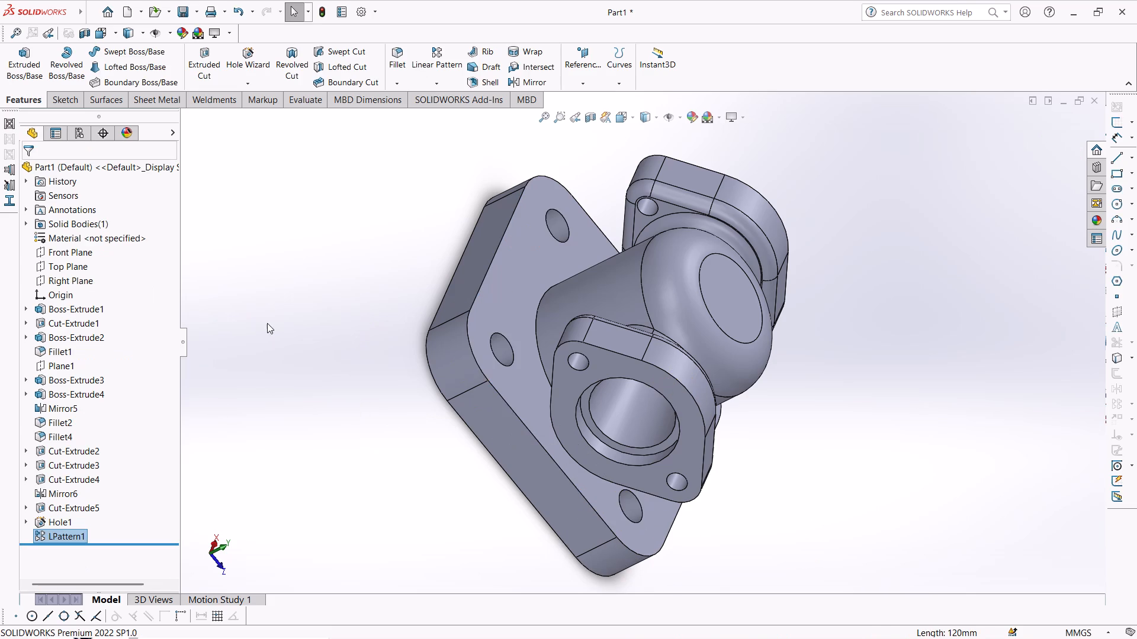
Examine the patterned holes, flanges and underside of the part from several angles.
middle_drag(266, 321, 157, 303)
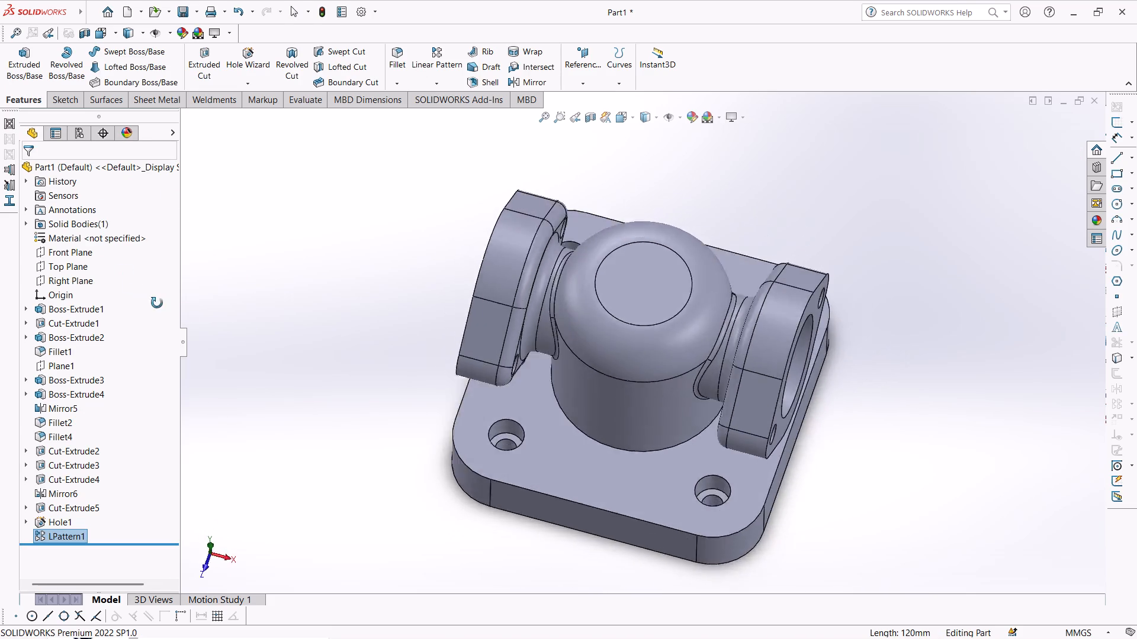
middle_drag(157, 303, 605, 424)
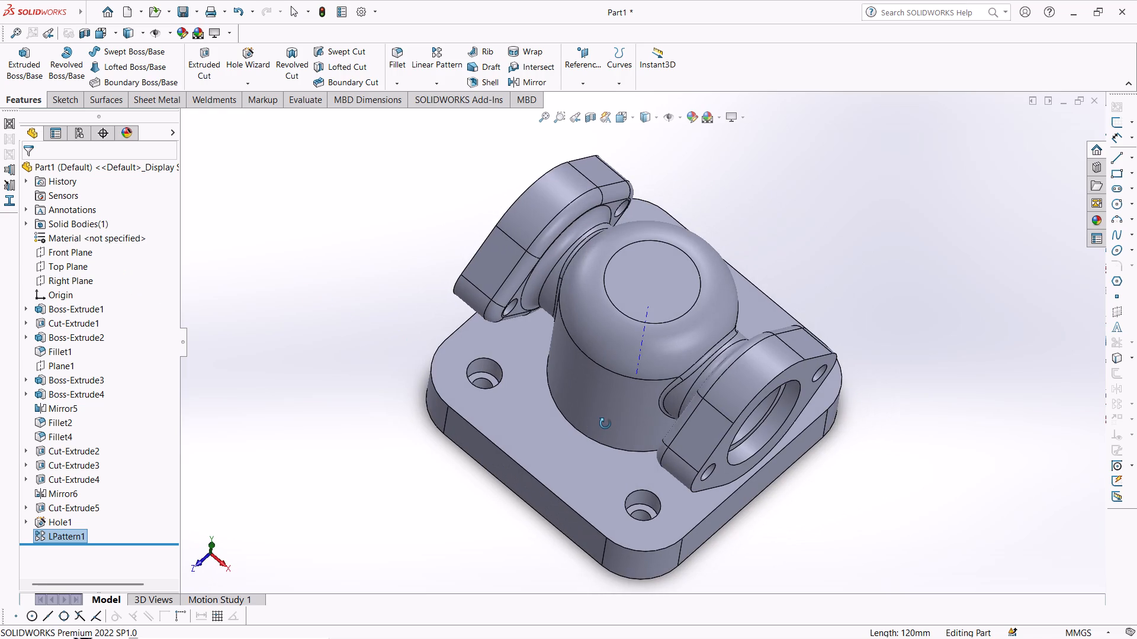
middle_drag(605, 424, 764, 360)
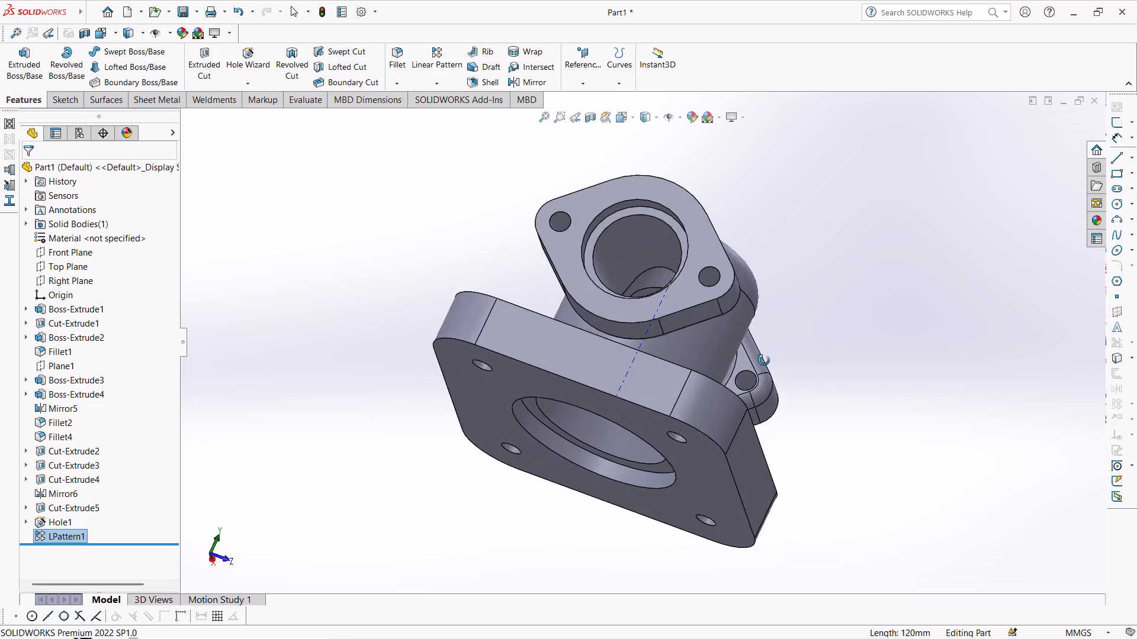
middle_drag(764, 360, 568, 438)
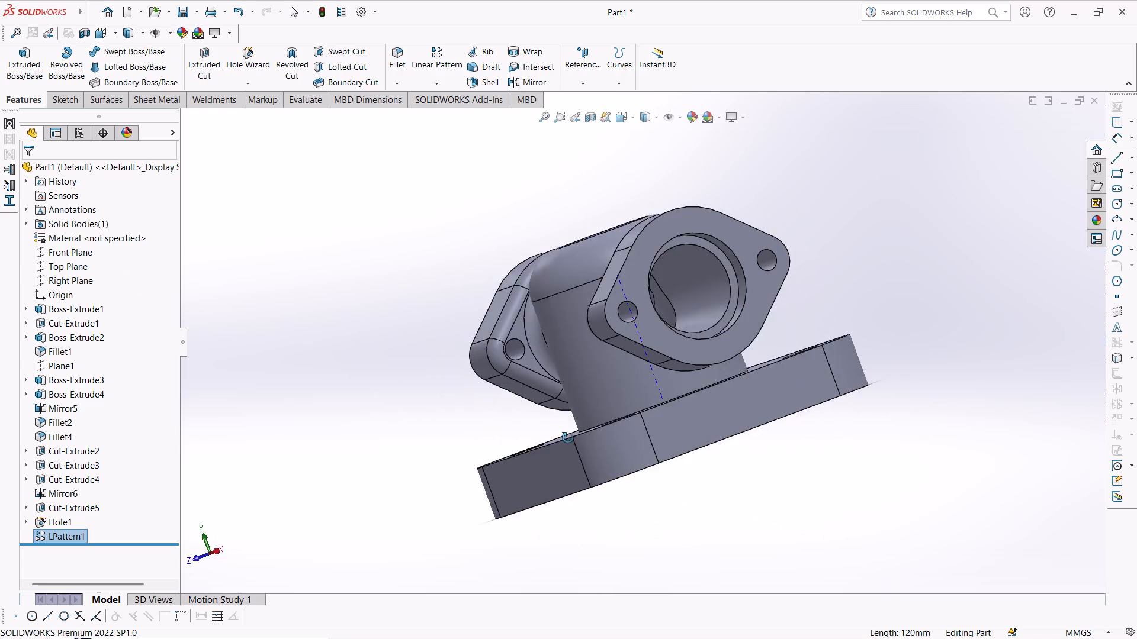
middle_drag(568, 438, 398, 476)
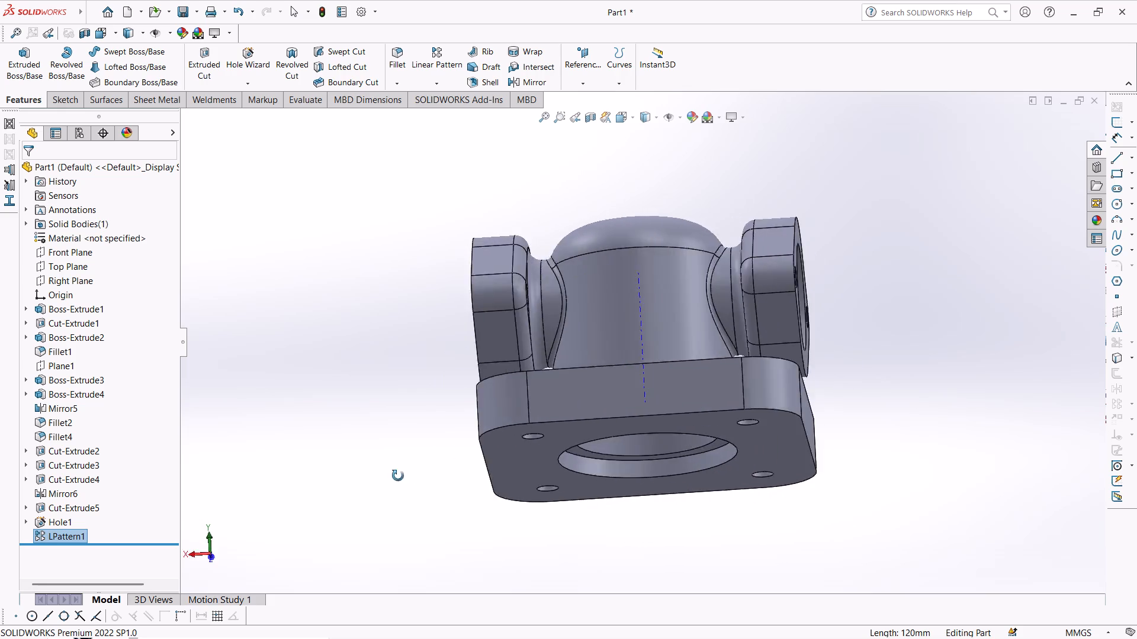
middle_drag(398, 476, 1136, 558)
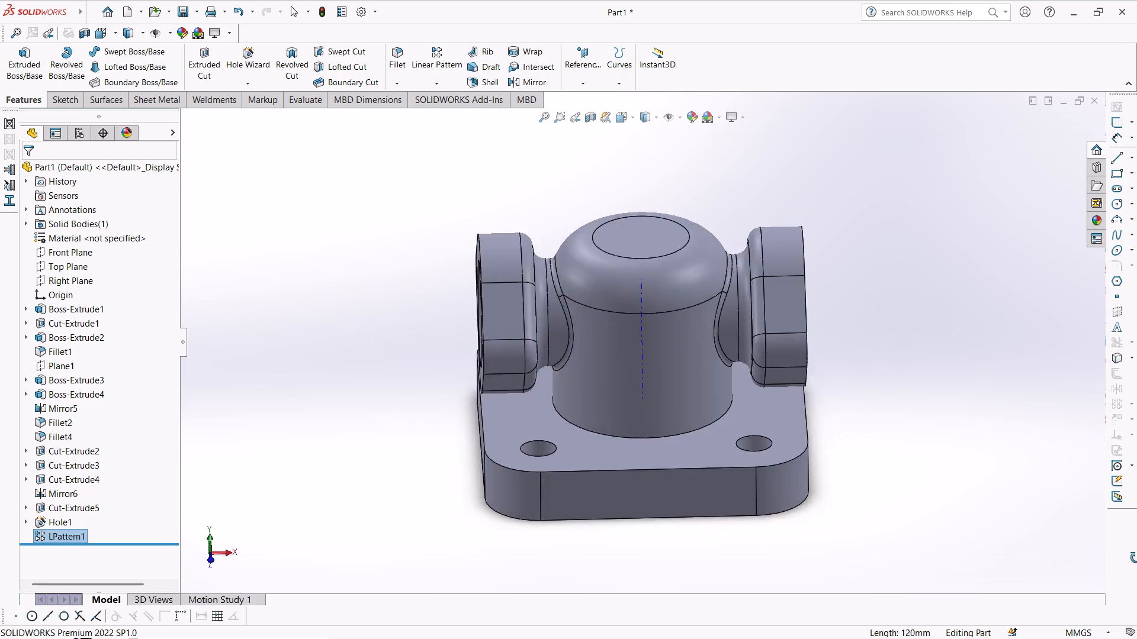
middle_drag(1136, 558, 525, 543)
Save the part as tree_fitting in the internship folder.
key(ctrl+s)
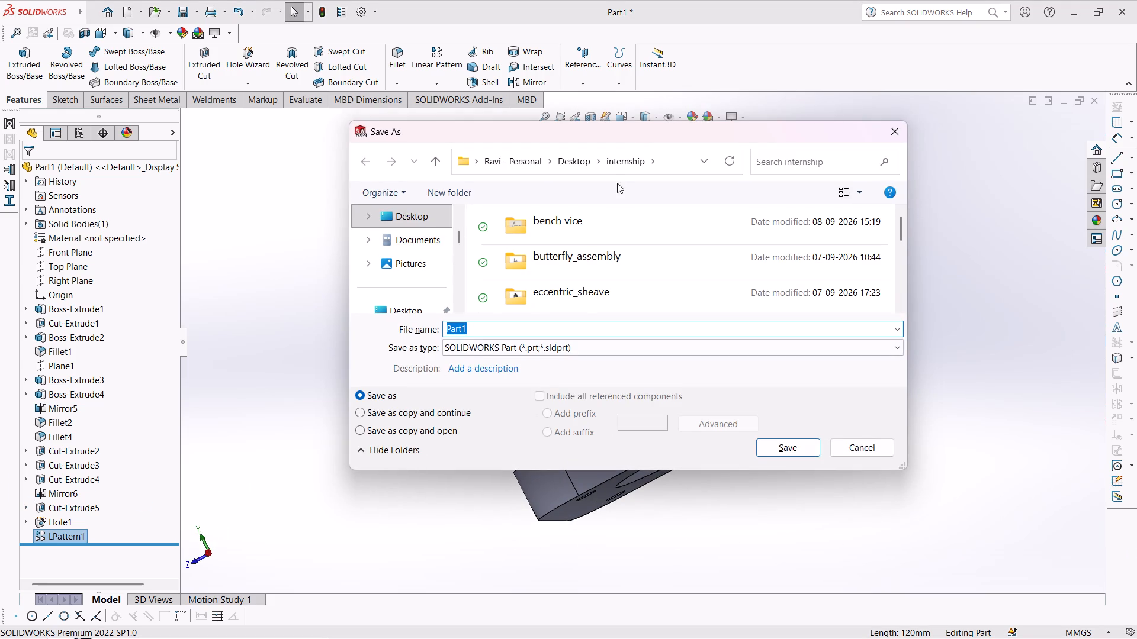
click(619, 159)
text(tree)
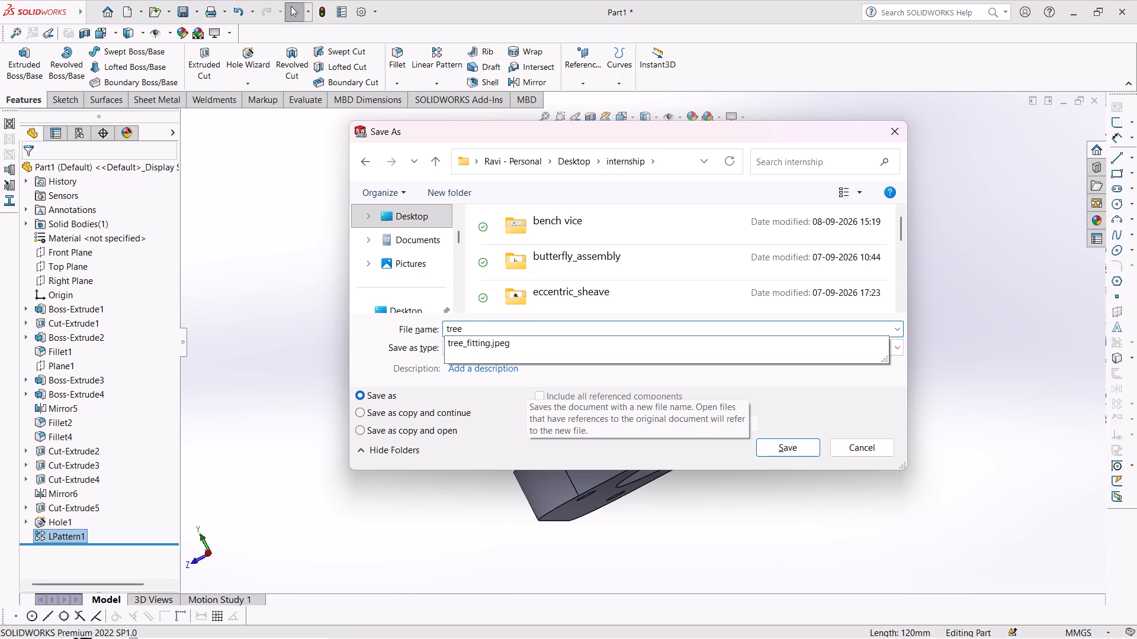
text(_fitting)
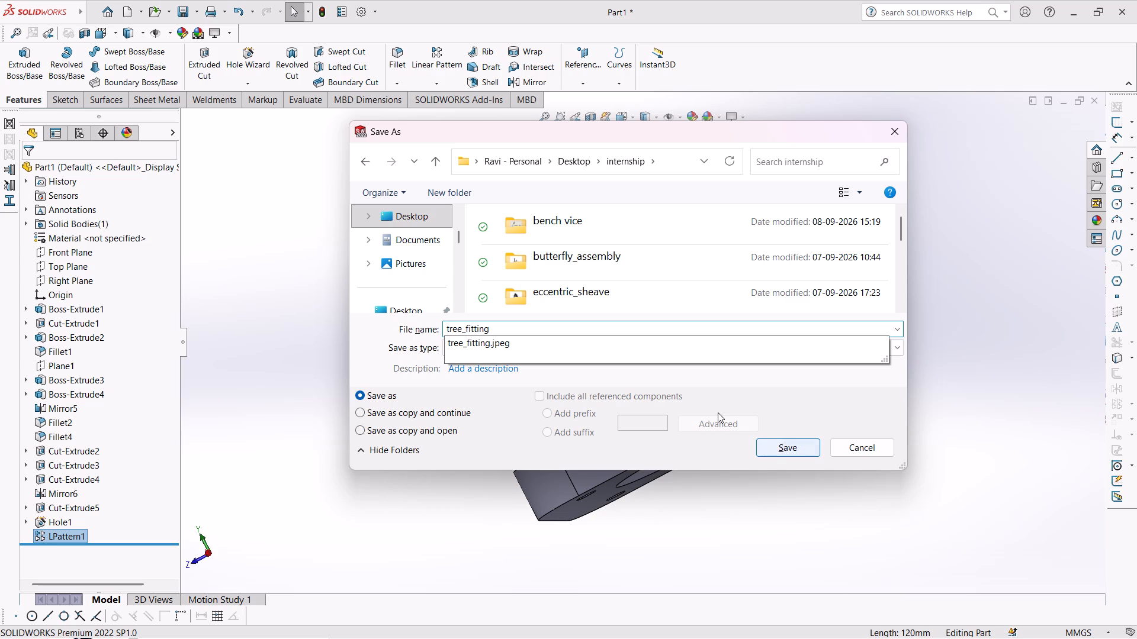
click(789, 448)
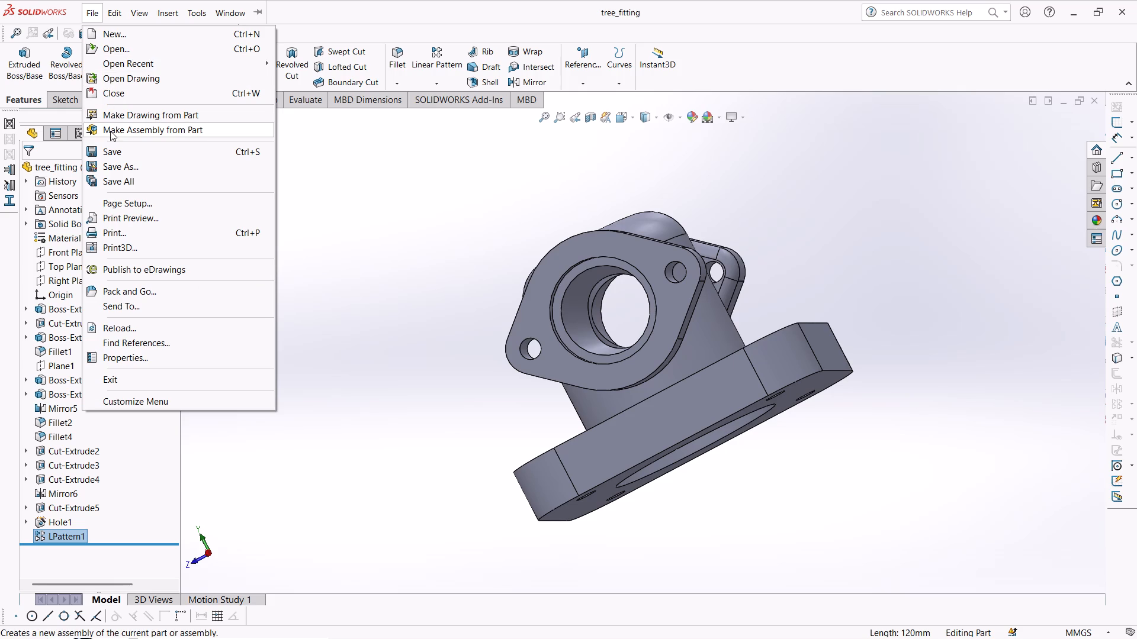
Create a drawing from the part on a standard A3 (ISO) sheet with the sheet format displayed.
click(114, 114)
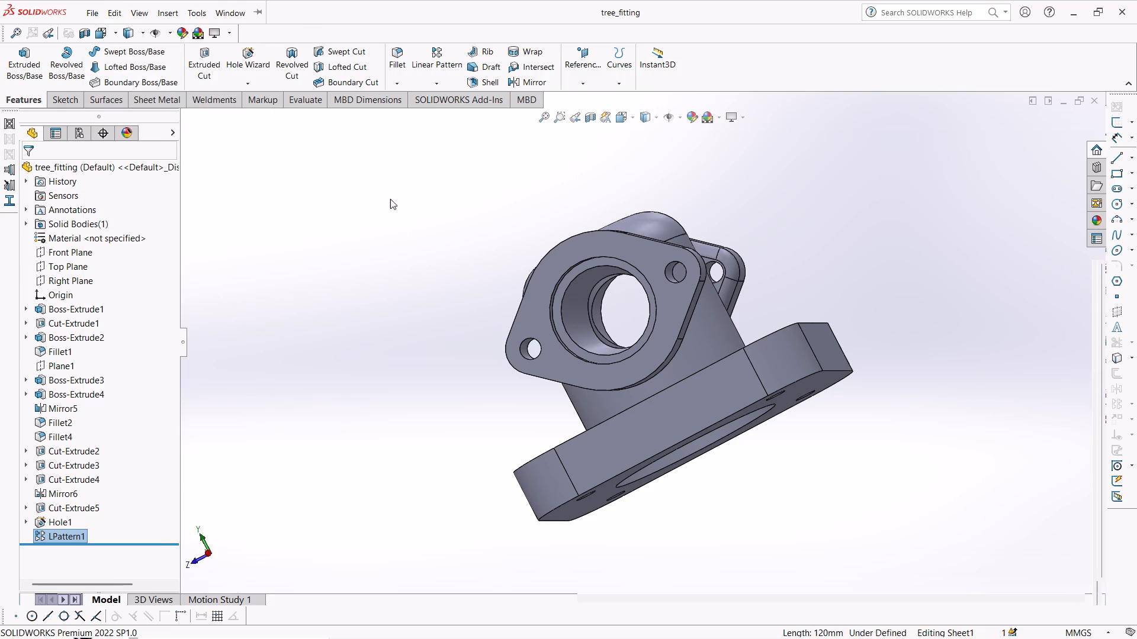
click(415, 289)
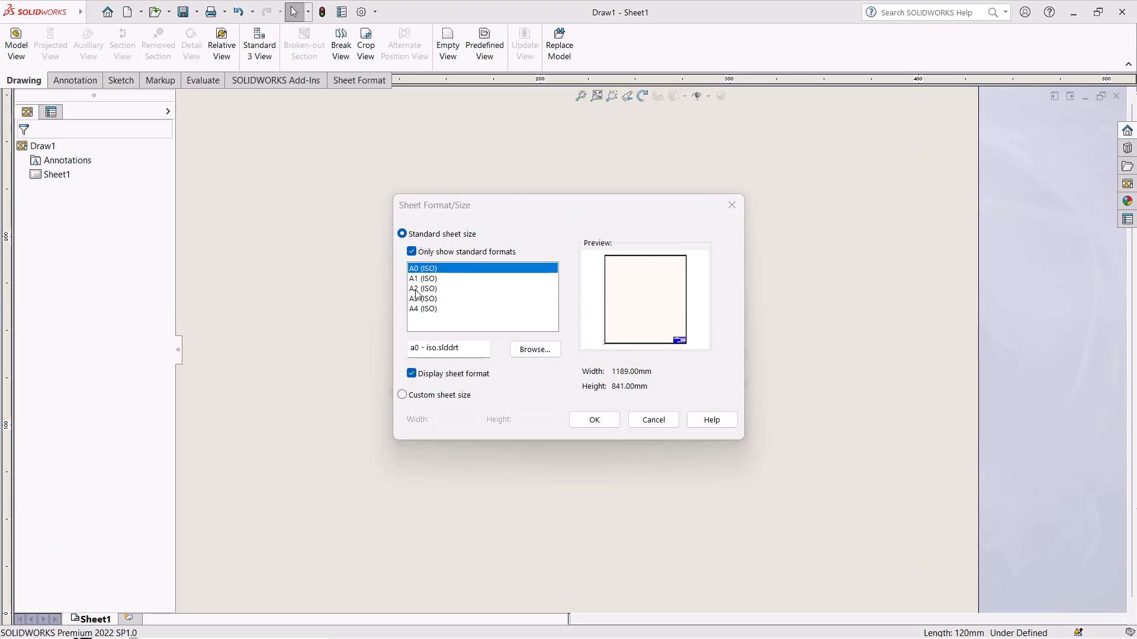
click(416, 291)
click(416, 296)
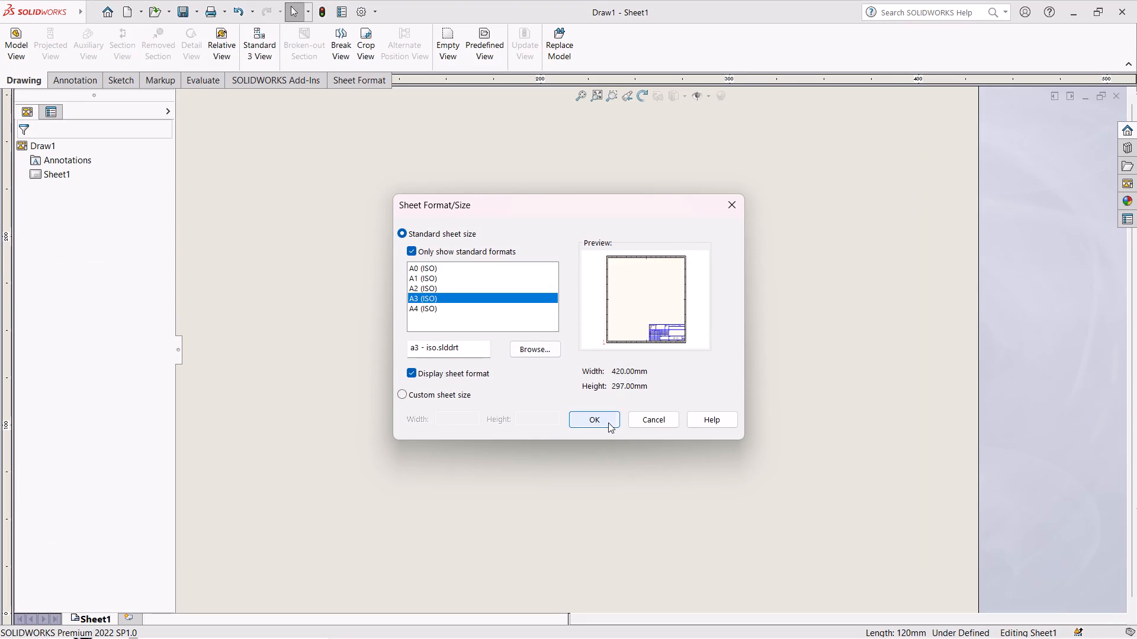
click(608, 422)
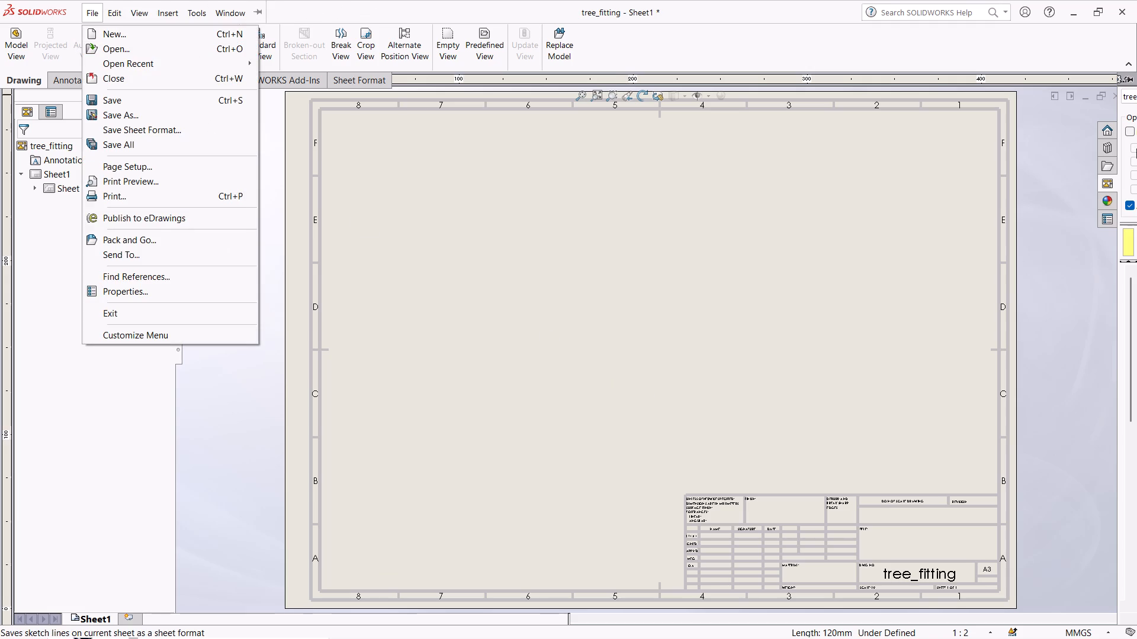
Widen the View Palette and place the part's front view in the upper middle of the sheet.
click(1104, 176)
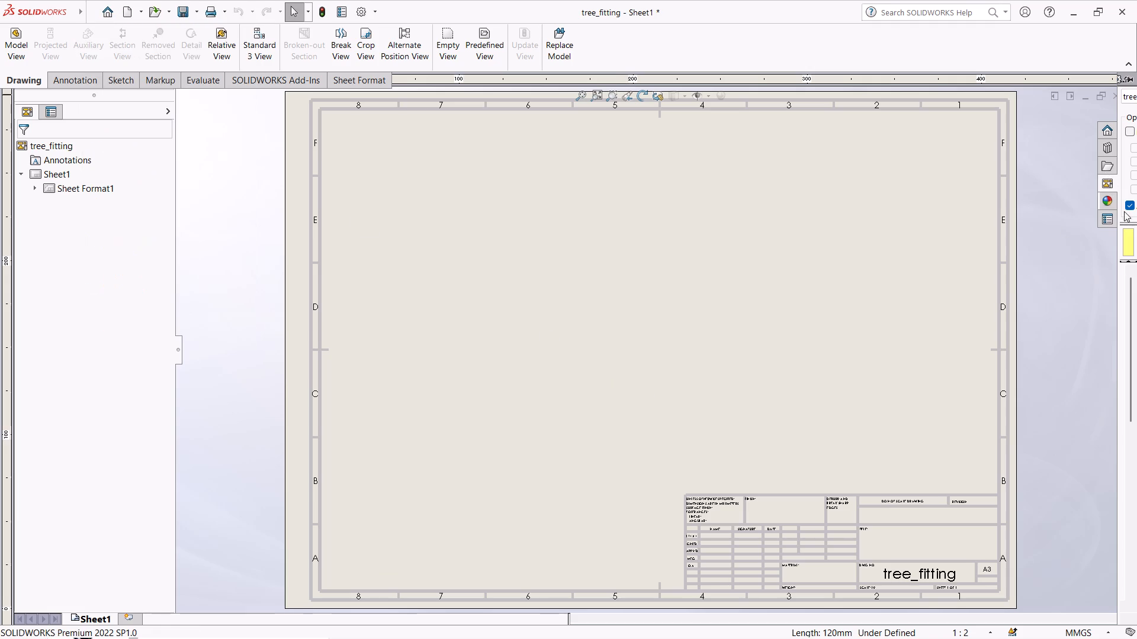
drag(1126, 319, 1065, 305)
click(1120, 248)
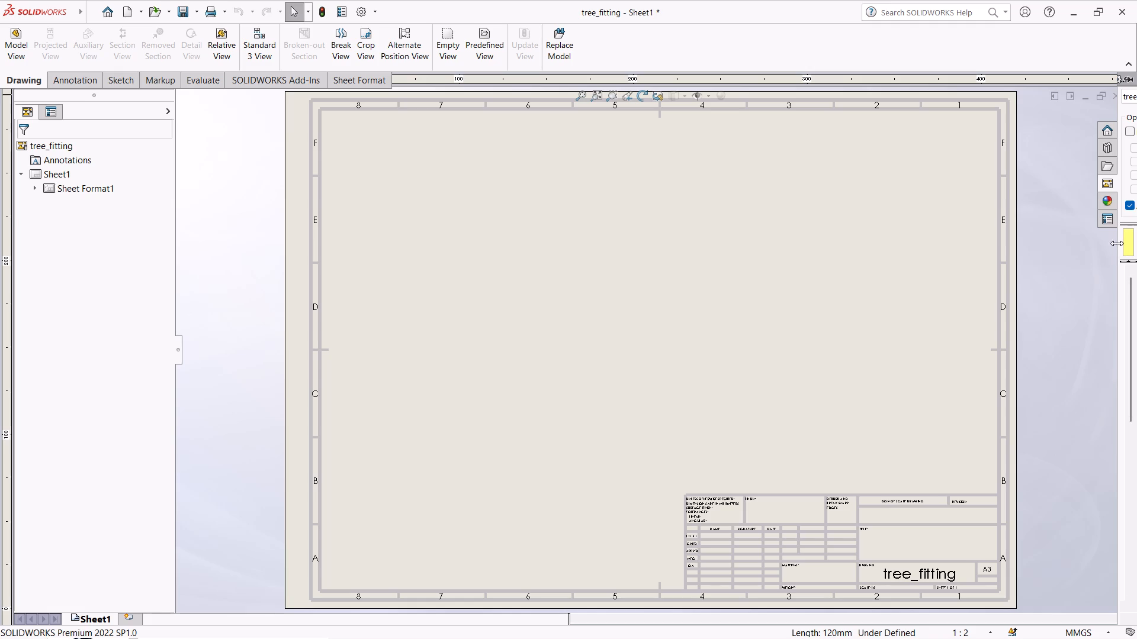
click(1116, 243)
drag(1117, 242, 1001, 241)
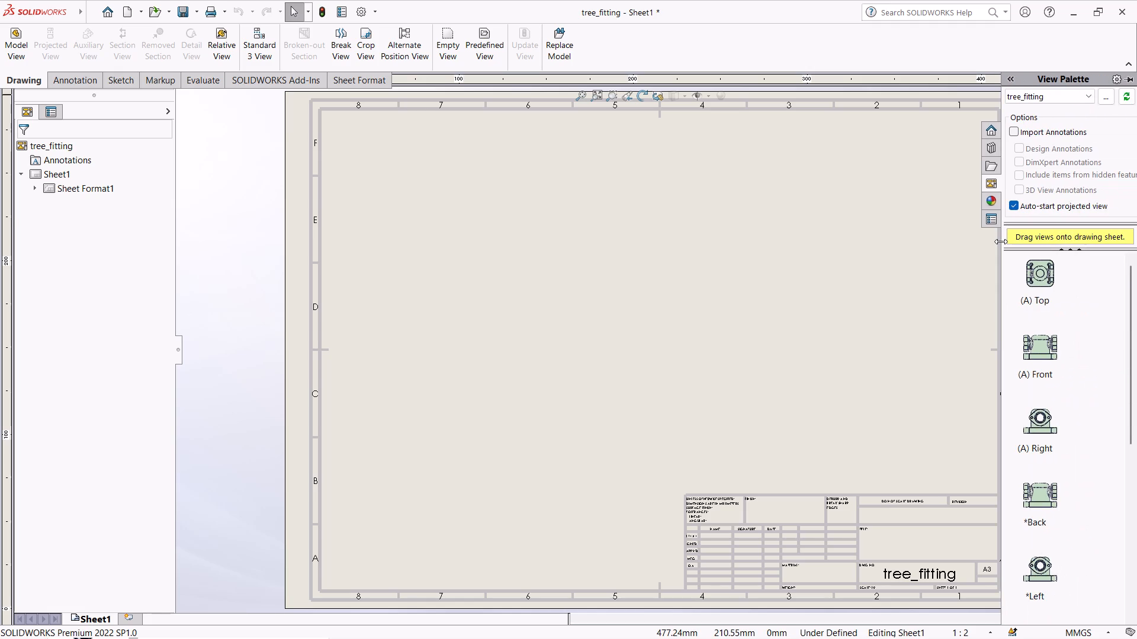
drag(1001, 241, 1027, 250)
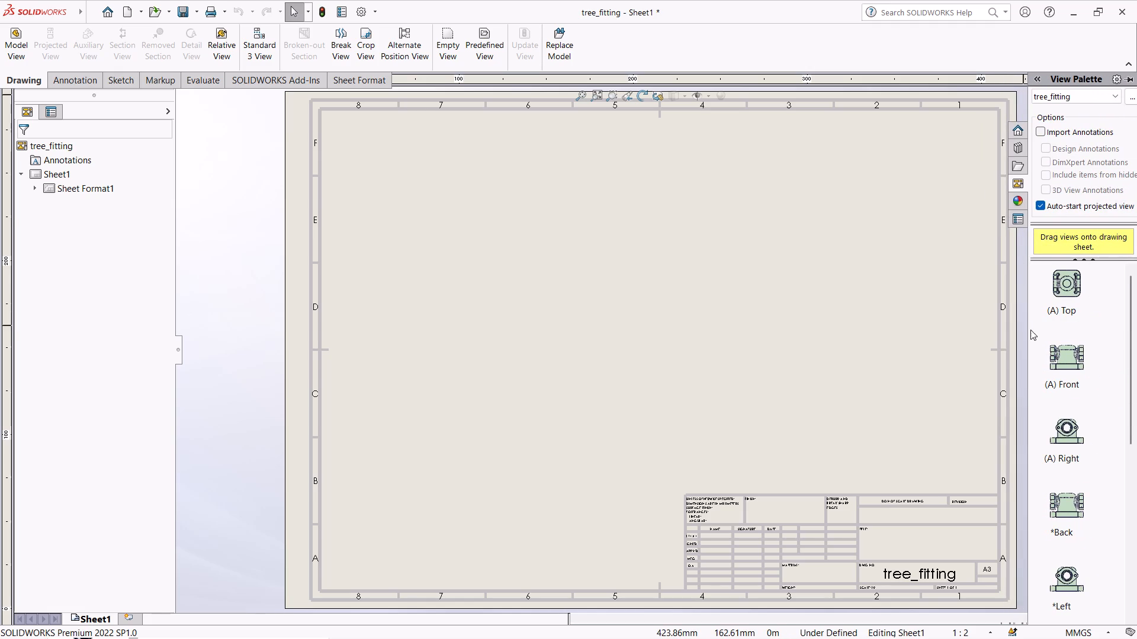
drag(1074, 369, 612, 299)
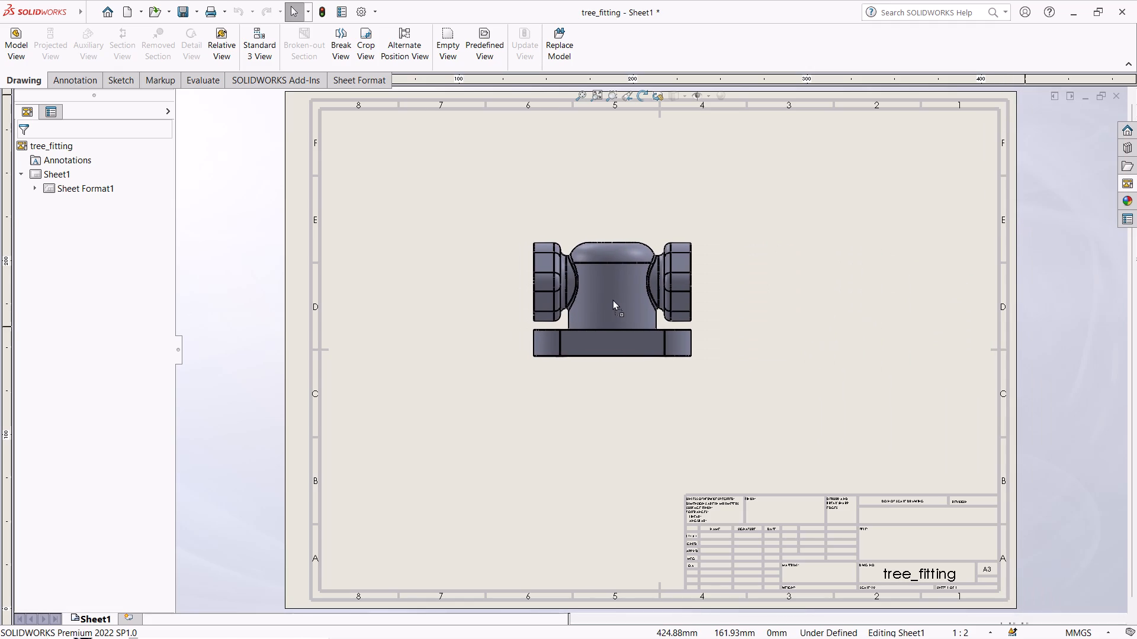
drag(612, 299, 637, 315)
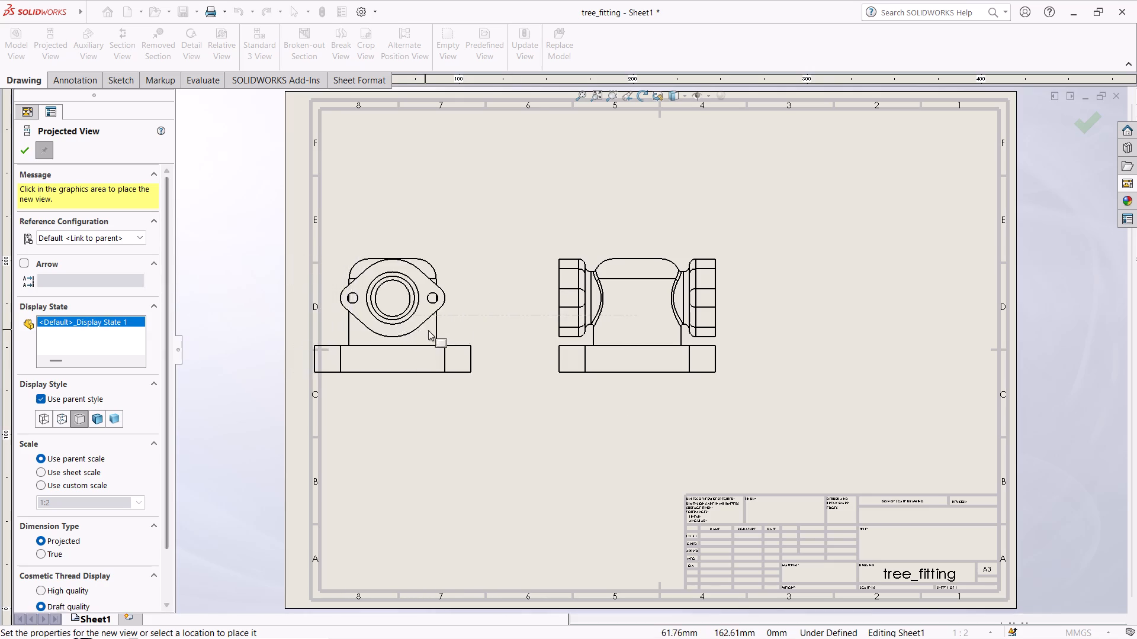
Project both side views, an isometric view from below at the sheet's lower left, and a top view above the front view.
click(440, 330)
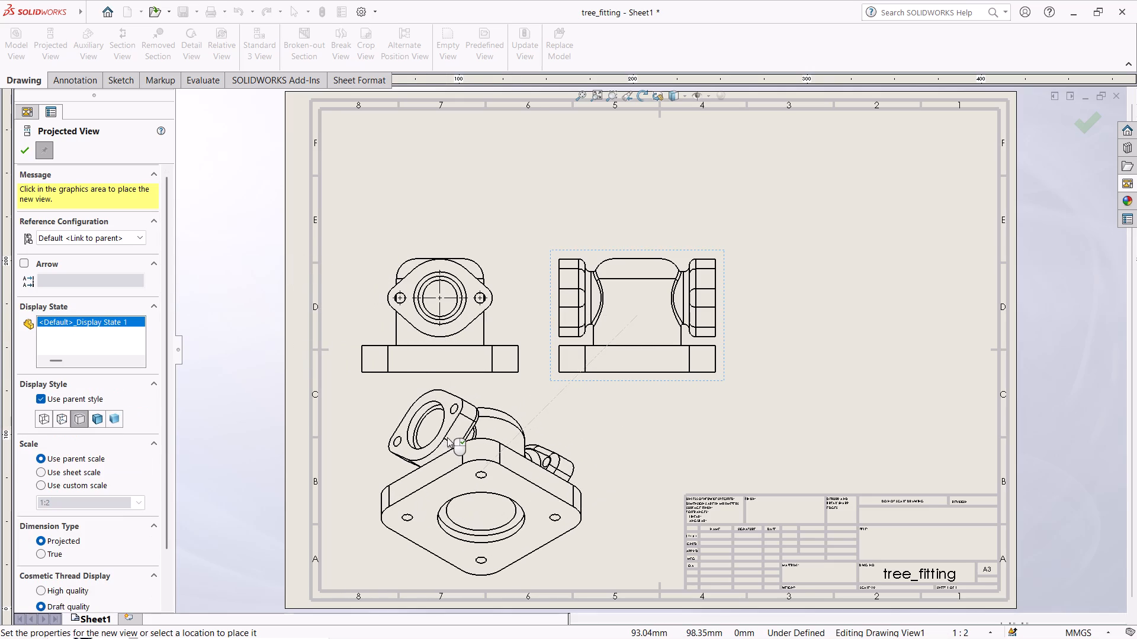
click(448, 438)
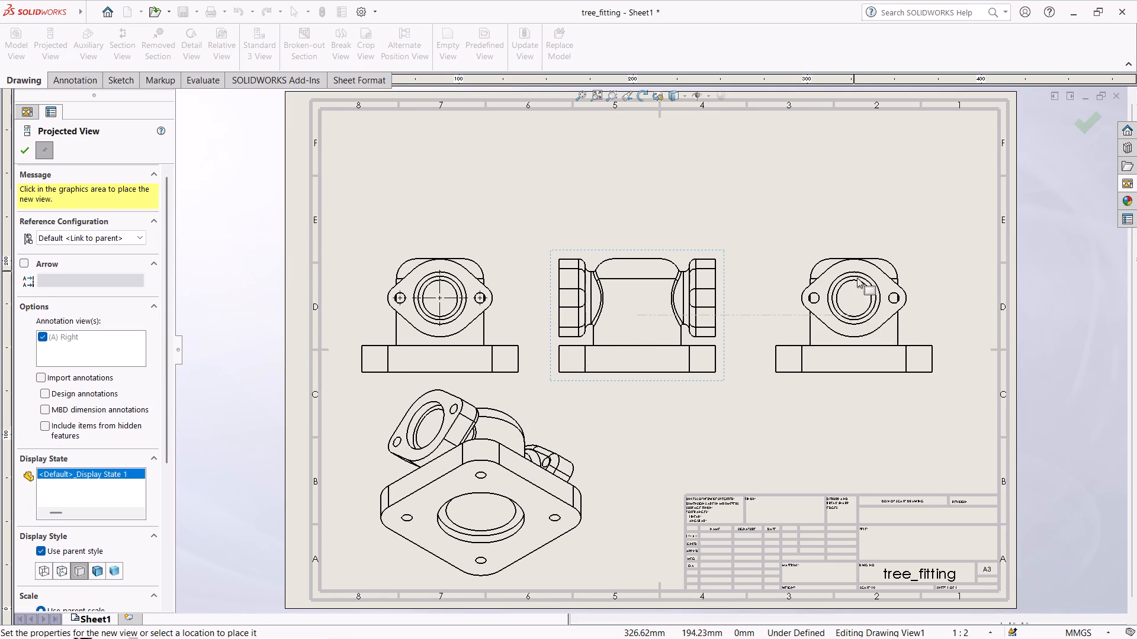
click(869, 306)
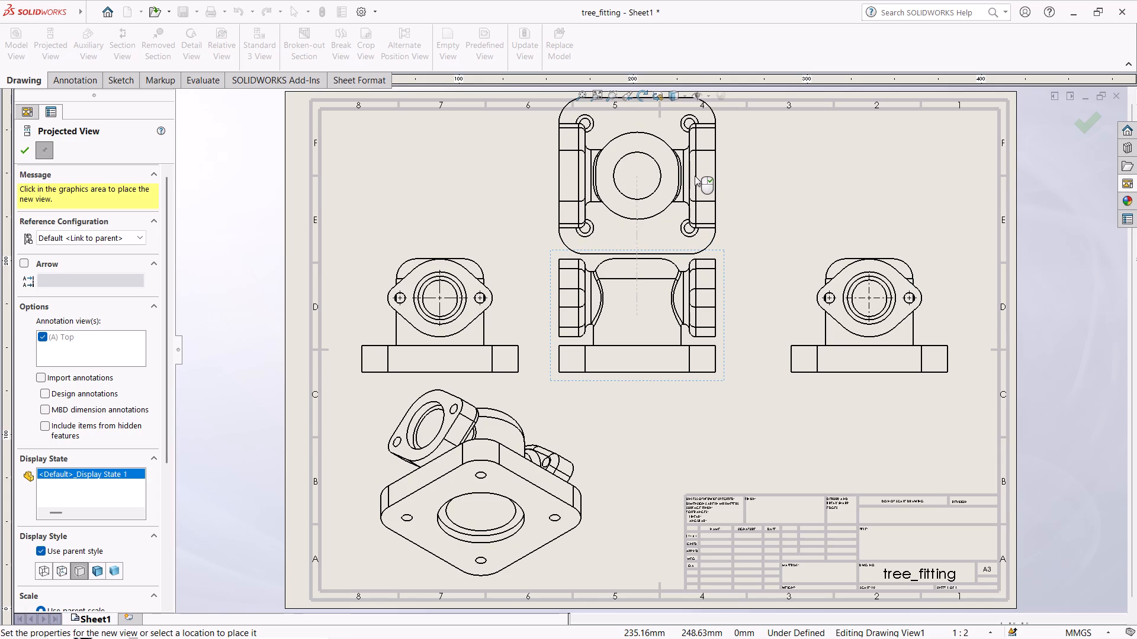
click(695, 176)
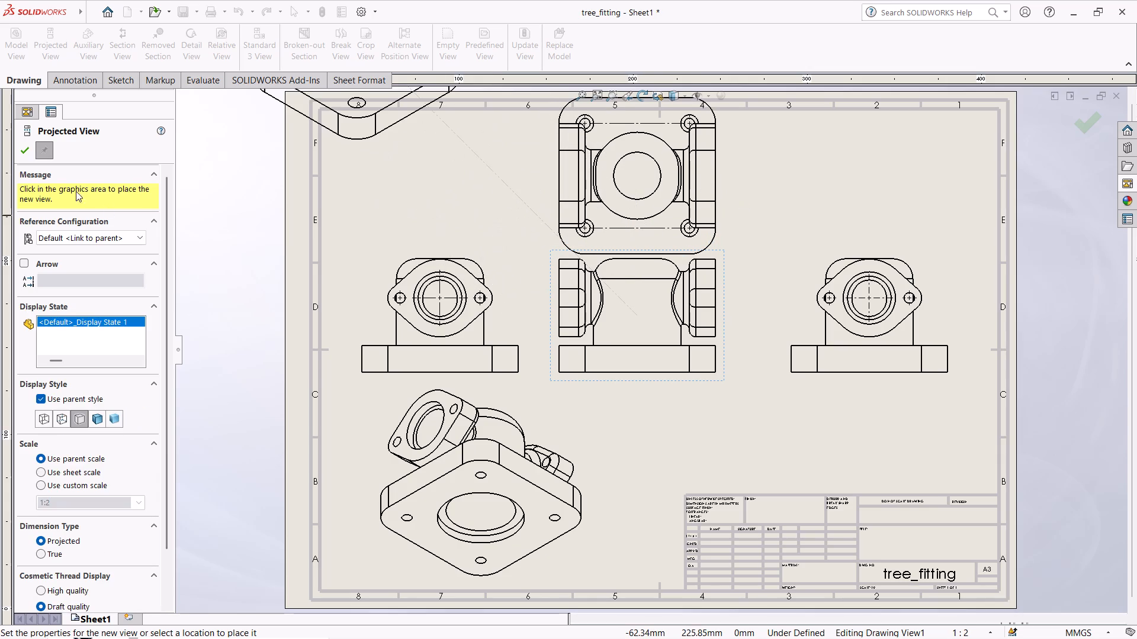
click(24, 151)
Reposition the front, top and isometric views to fit inside the sheet border with clear spacing between them.
drag(606, 298, 609, 362)
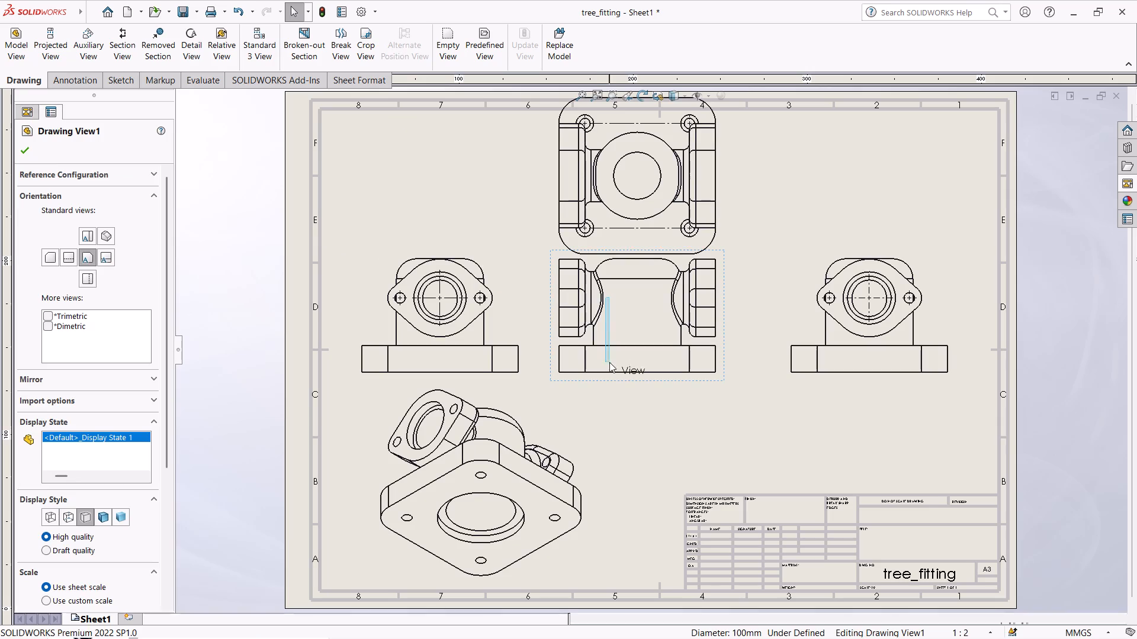
drag(609, 362, 605, 366)
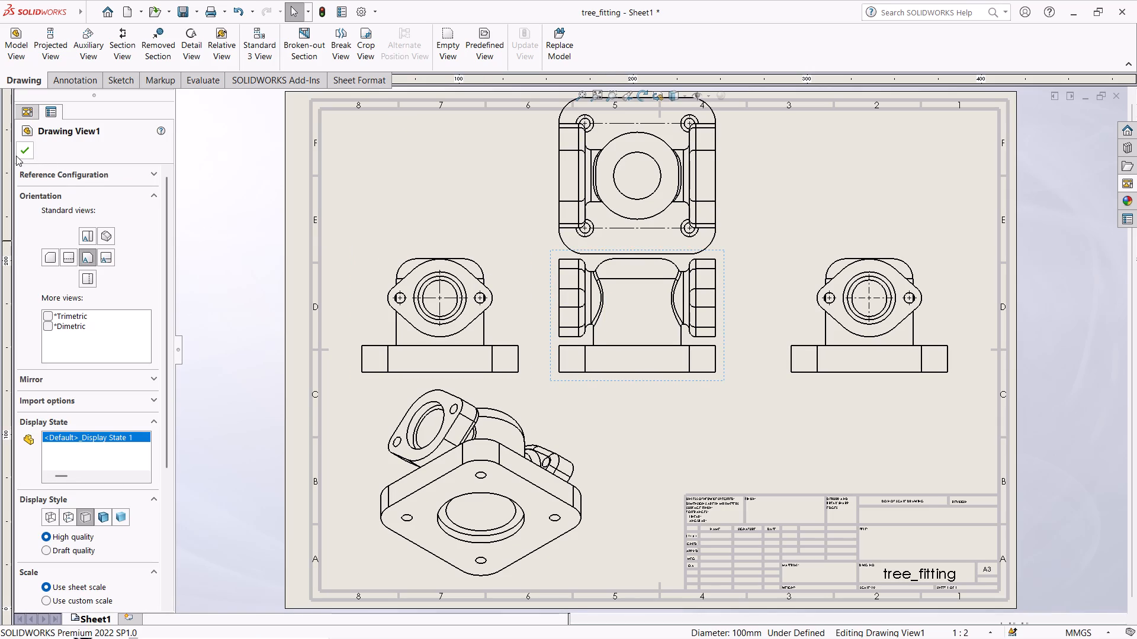
click(16, 156)
drag(552, 268, 551, 299)
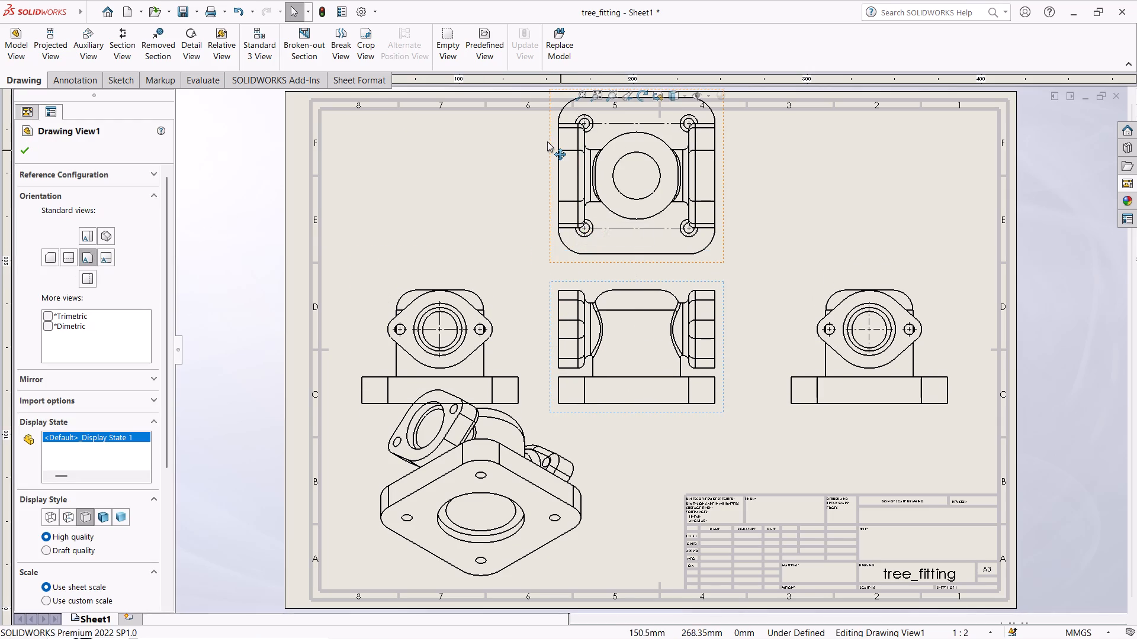
drag(547, 141, 548, 159)
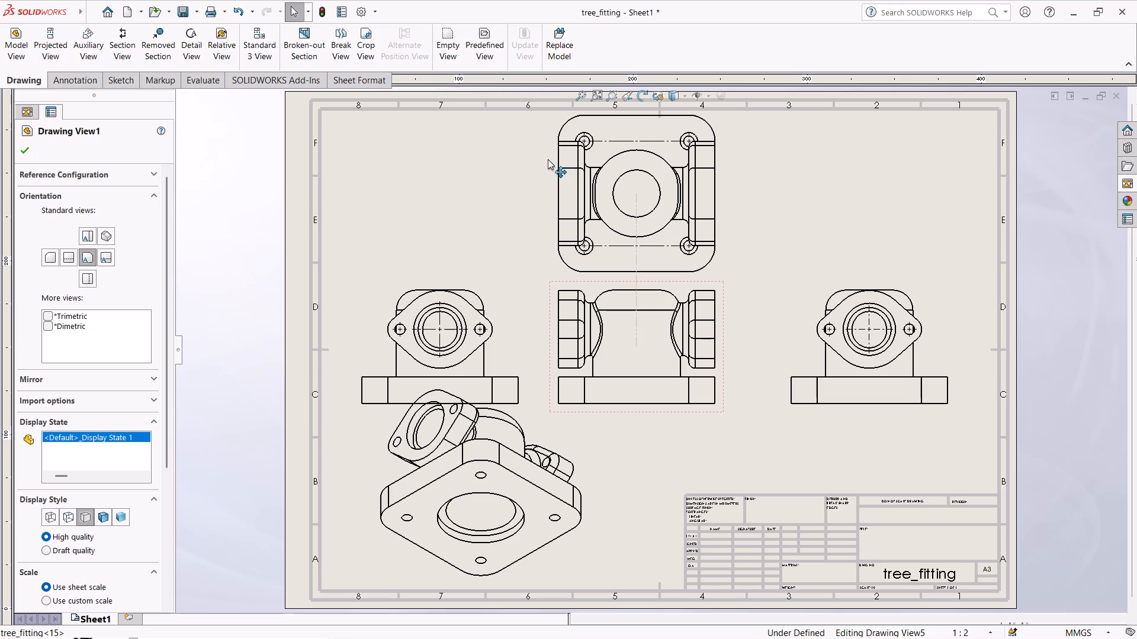
drag(548, 159, 548, 153)
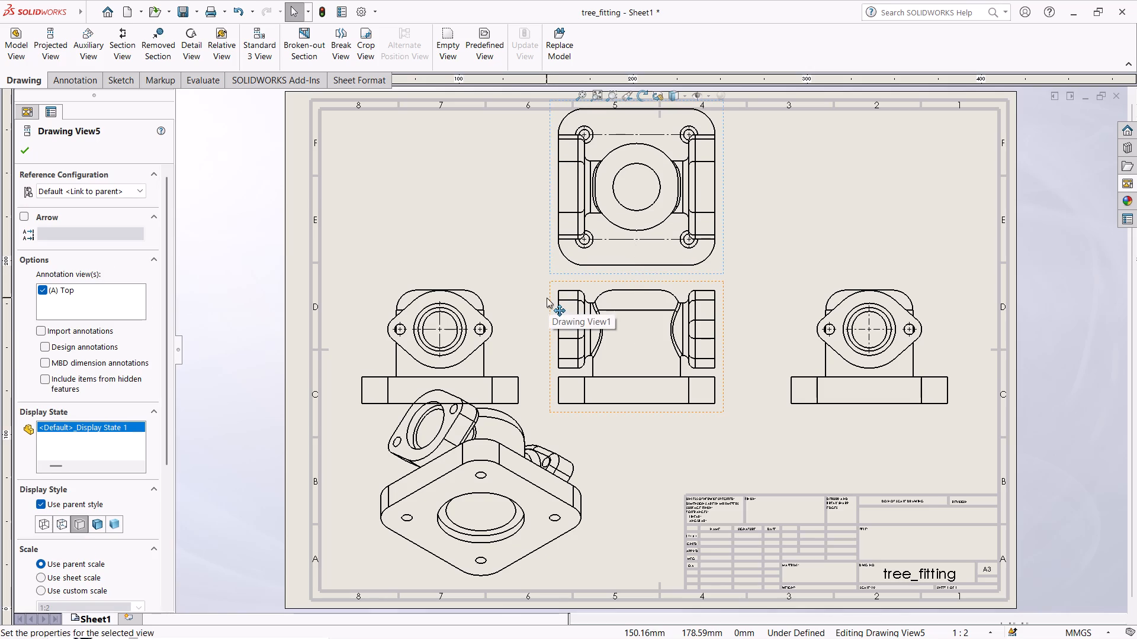
drag(550, 291, 550, 279)
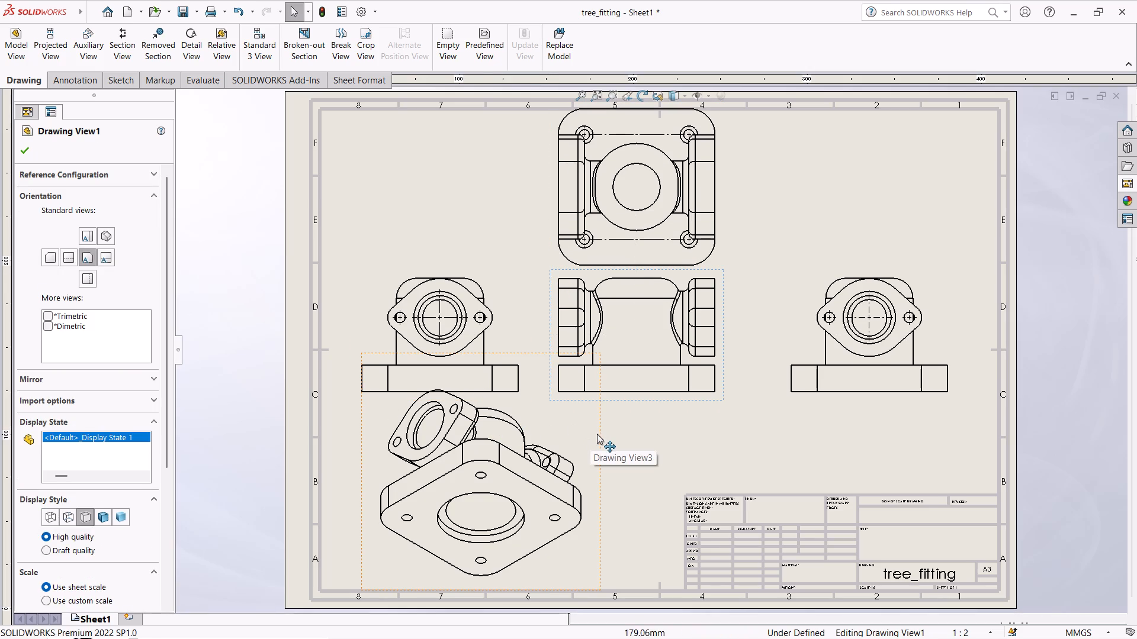
drag(597, 433, 599, 444)
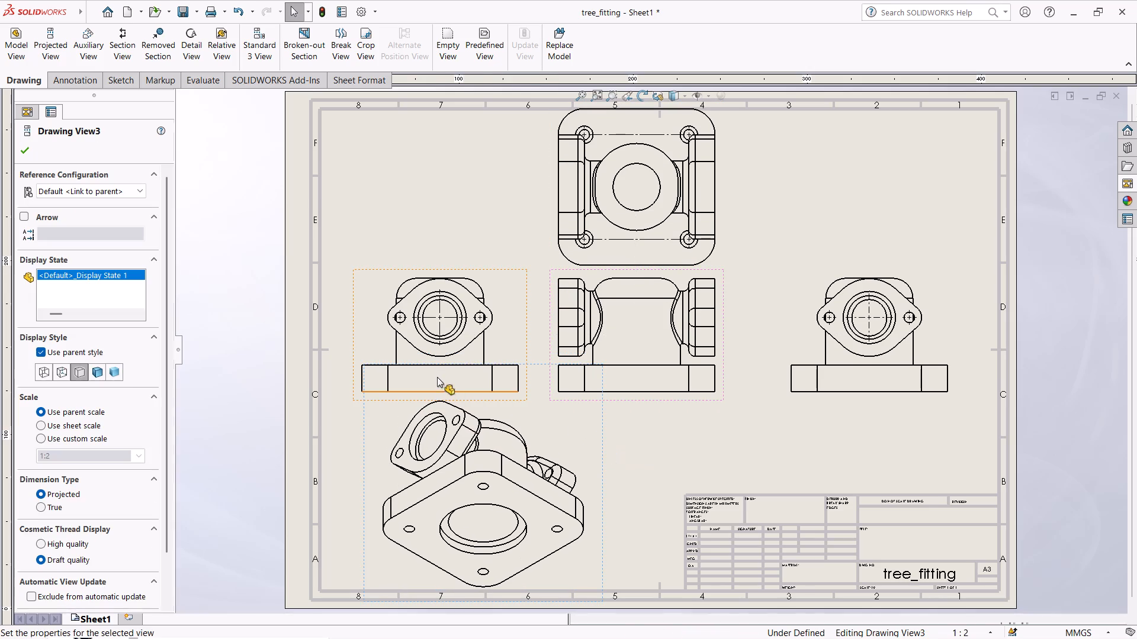
click(258, 255)
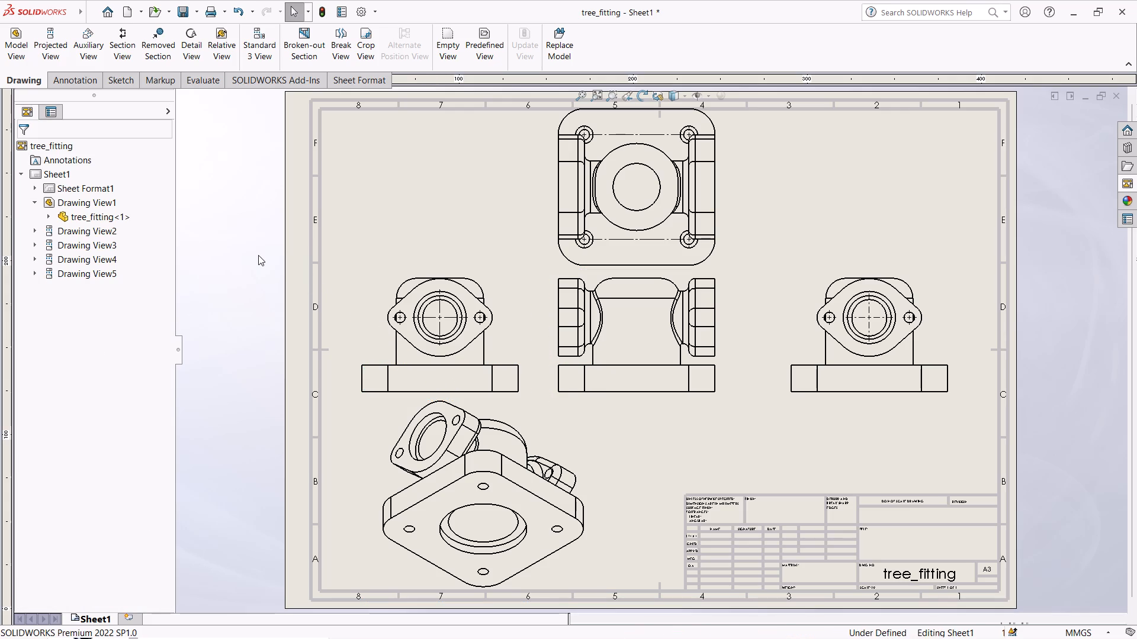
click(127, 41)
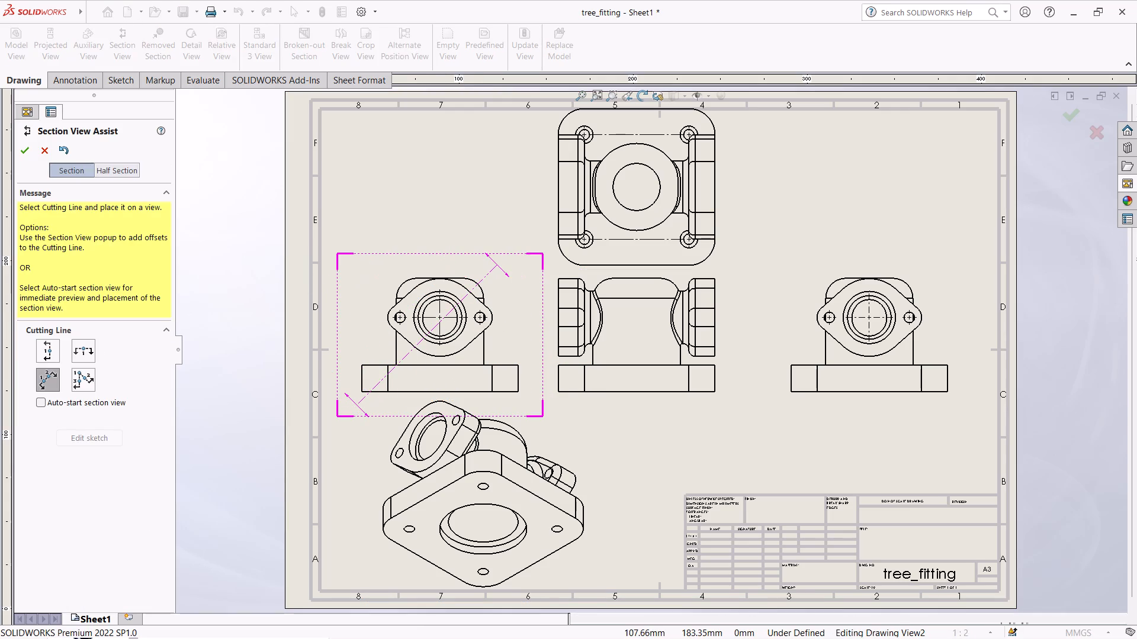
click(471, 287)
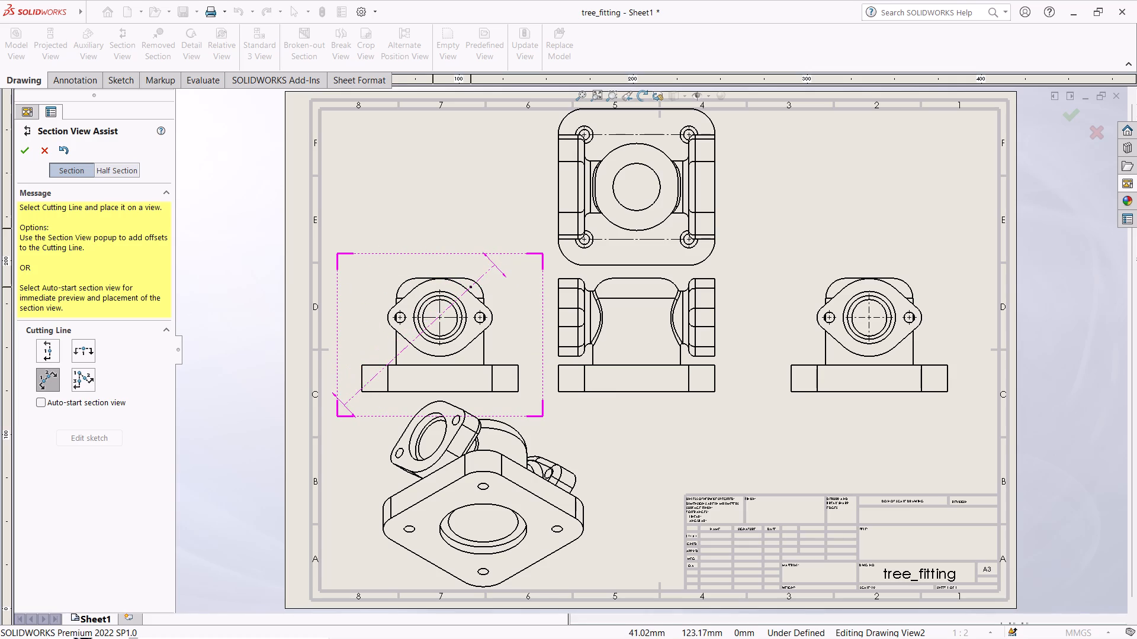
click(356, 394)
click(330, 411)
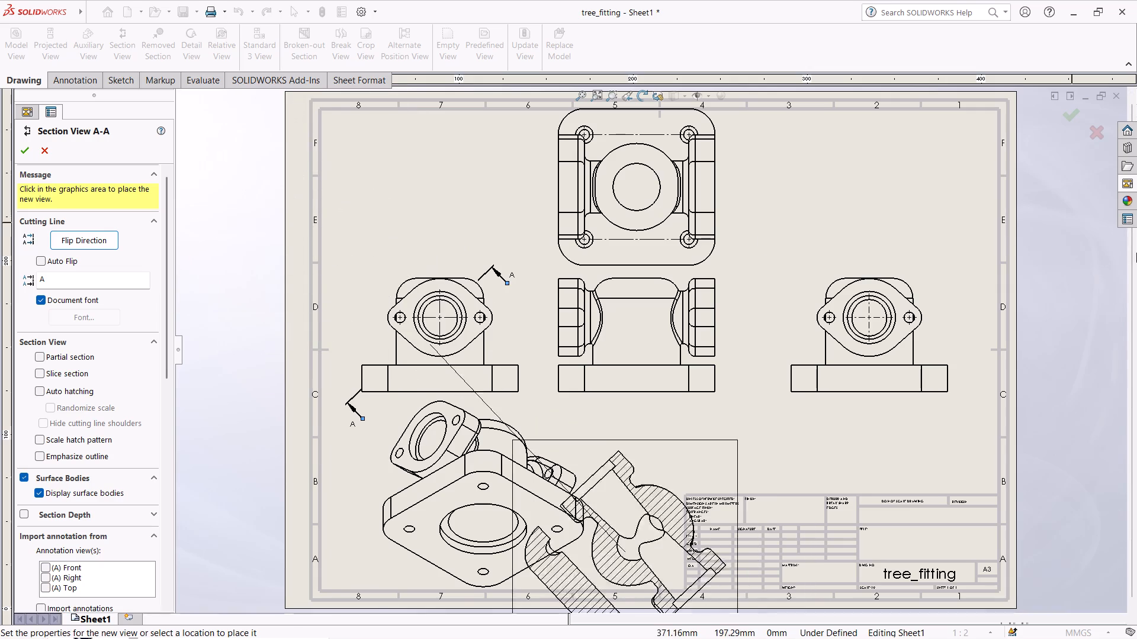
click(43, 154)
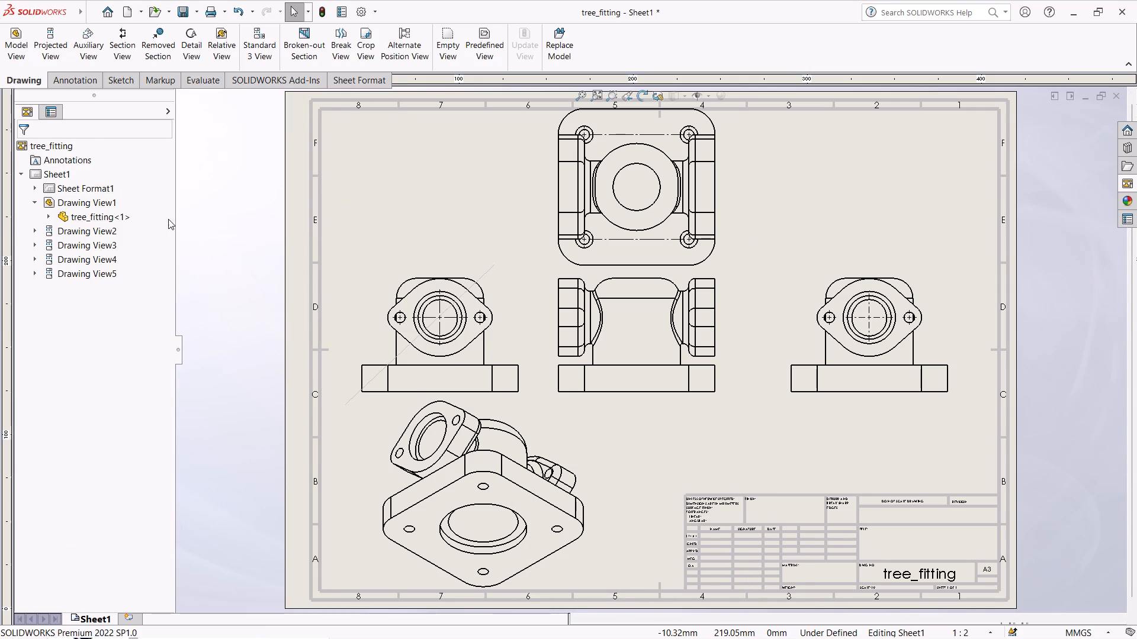
Save the drawing as tree_fitting in the internship folder.
key(ctrl+s)
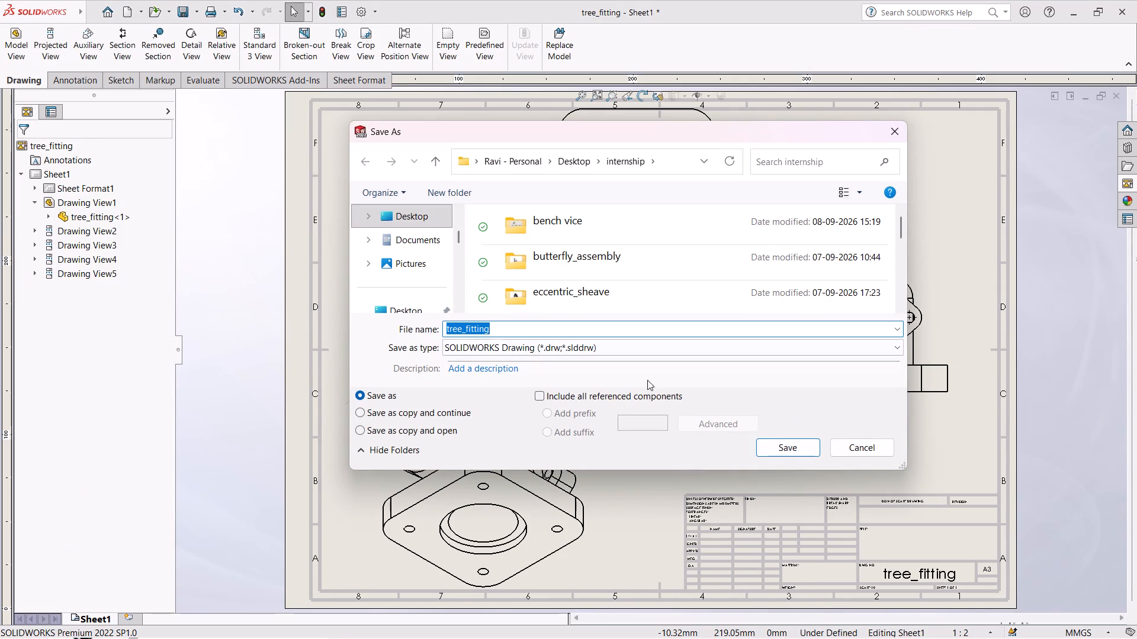
click(797, 453)
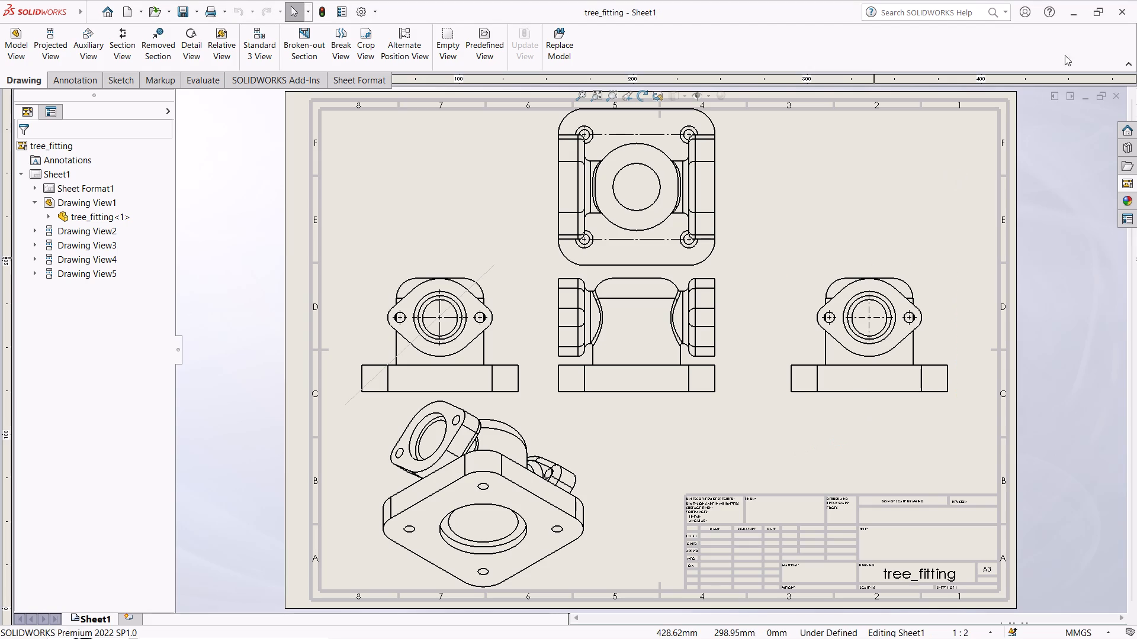